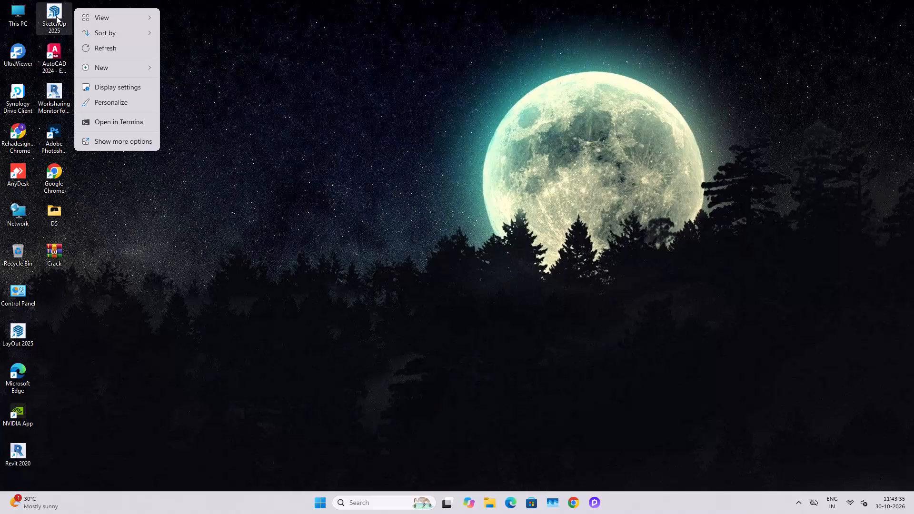
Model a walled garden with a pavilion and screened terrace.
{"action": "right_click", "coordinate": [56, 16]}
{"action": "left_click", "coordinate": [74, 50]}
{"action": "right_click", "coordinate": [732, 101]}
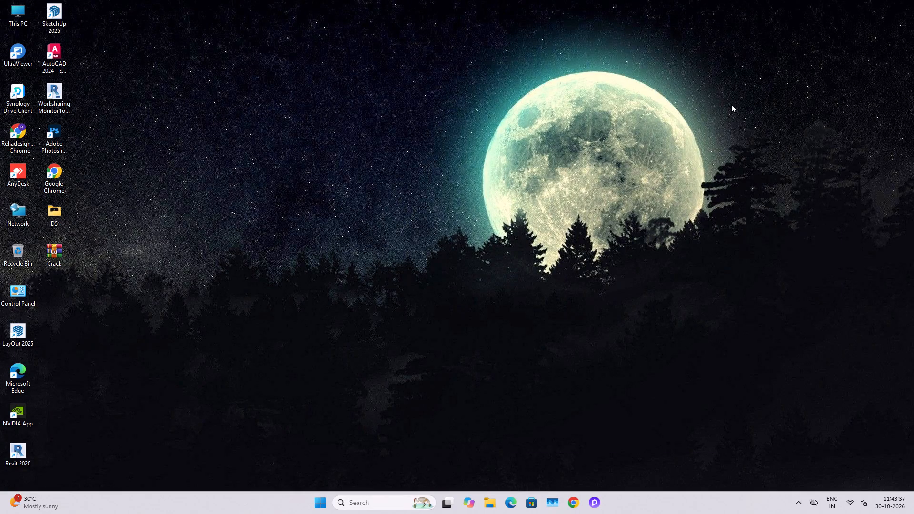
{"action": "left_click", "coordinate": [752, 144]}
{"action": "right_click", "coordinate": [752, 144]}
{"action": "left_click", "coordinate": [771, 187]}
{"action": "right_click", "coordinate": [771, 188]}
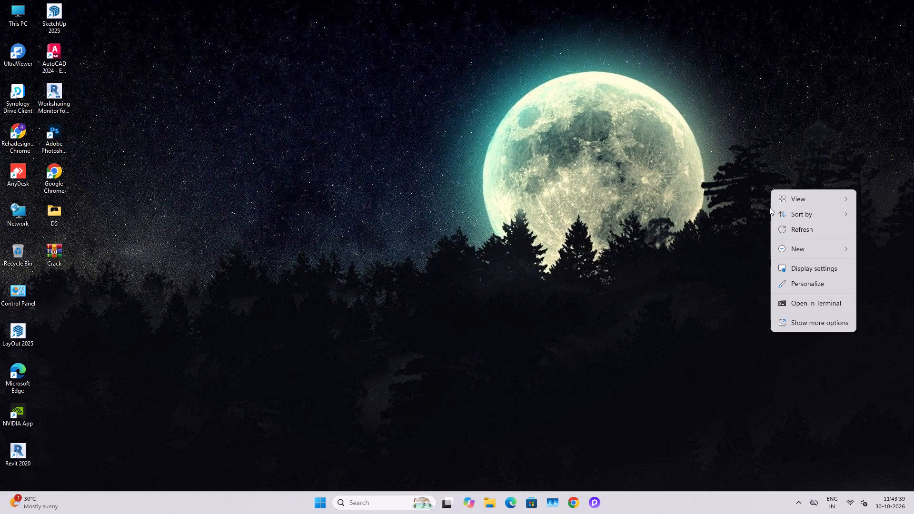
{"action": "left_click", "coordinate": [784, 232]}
Start a new blank model in SketchUp 2025.
{"action": "left_click", "coordinate": [362, 178]}
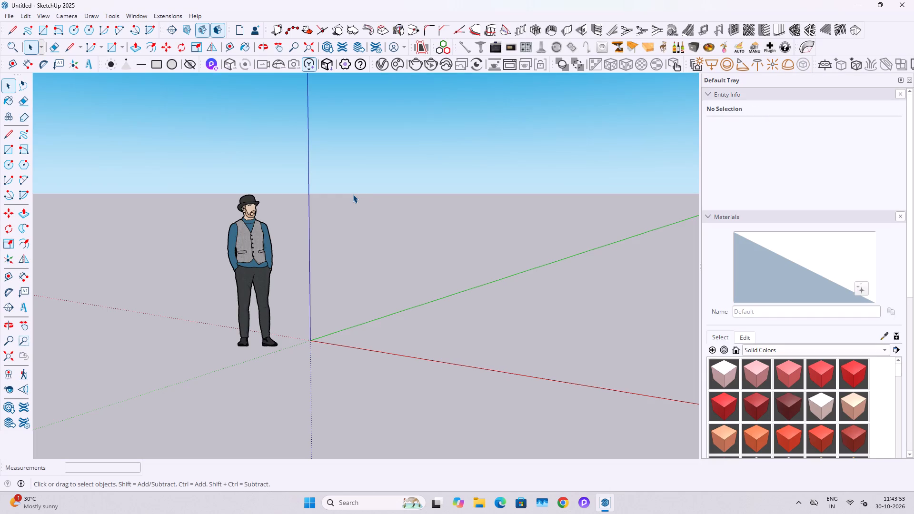
Start saving the untitled model and choose the Downloads folder as its location.
{"action": "scroll", "coordinate": [332, 354], "scroll_direction": "down", "scroll_amount": 11}
{"action": "middle_click_drag", "start_coordinate": [291, 336], "coordinate": [384, 377]}
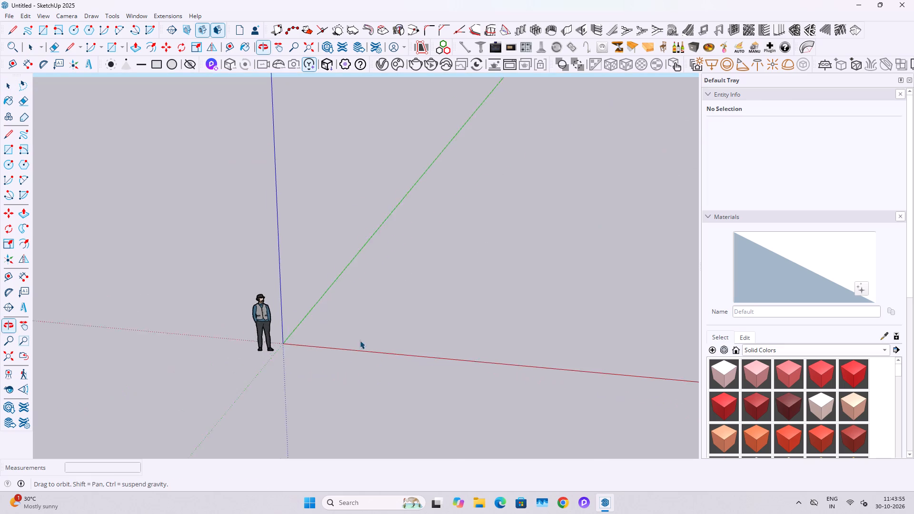
{"action": "scroll", "coordinate": [360, 322], "scroll_direction": "up", "scroll_amount": 9}
{"action": "key", "text": "ctrl+s"}
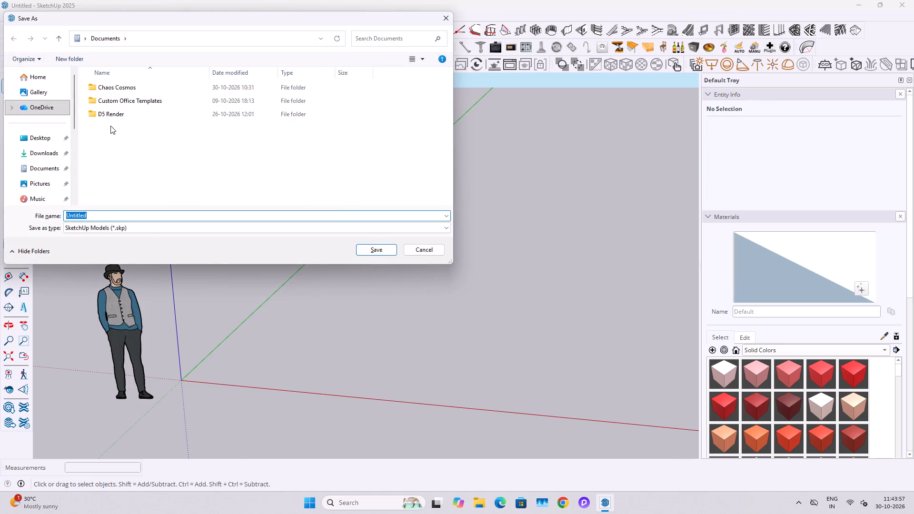
{"action": "scroll", "coordinate": [70, 130], "scroll_direction": "up", "scroll_amount": 3}
{"action": "left_click", "coordinate": [50, 82]}
{"action": "scroll", "coordinate": [169, 157], "scroll_direction": "down", "scroll_amount": 4}
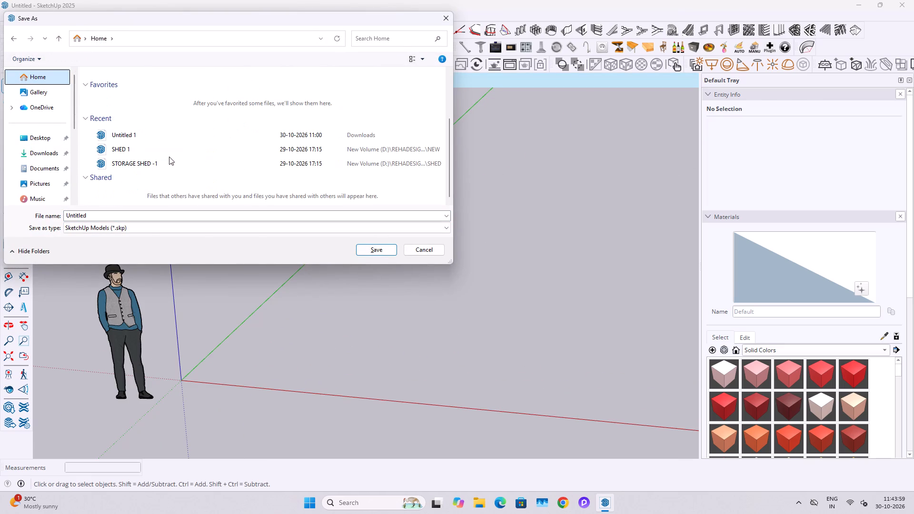
{"action": "scroll", "coordinate": [169, 158], "scroll_direction": "down", "scroll_amount": 4}
{"action": "left_click", "coordinate": [40, 159]}
{"action": "scroll", "coordinate": [203, 119], "scroll_direction": "down", "scroll_amount": 16}
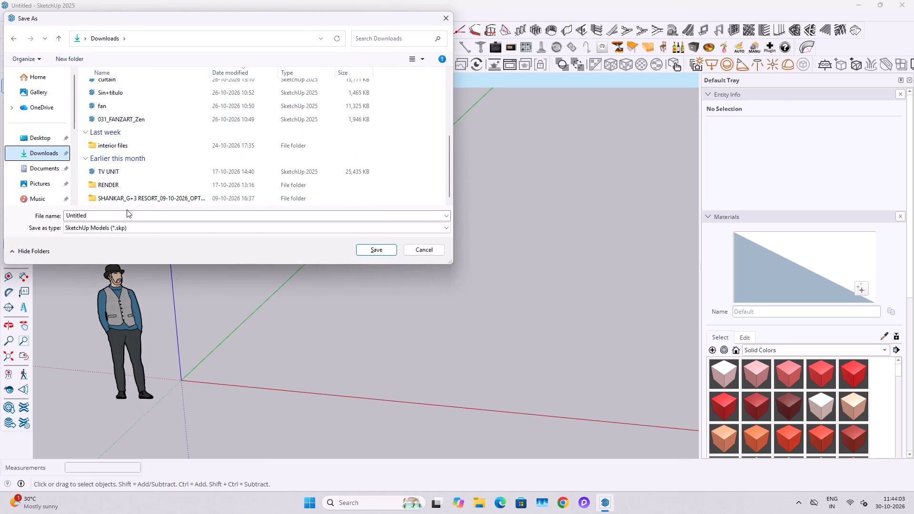
Name the model file SITE PLAN 3D and save it as a SketchUp model.
{"action": "triple_click", "coordinate": [125, 211]}
{"action": "left_click", "coordinate": [125, 211]}
{"action": "left_click", "coordinate": [124, 214]}
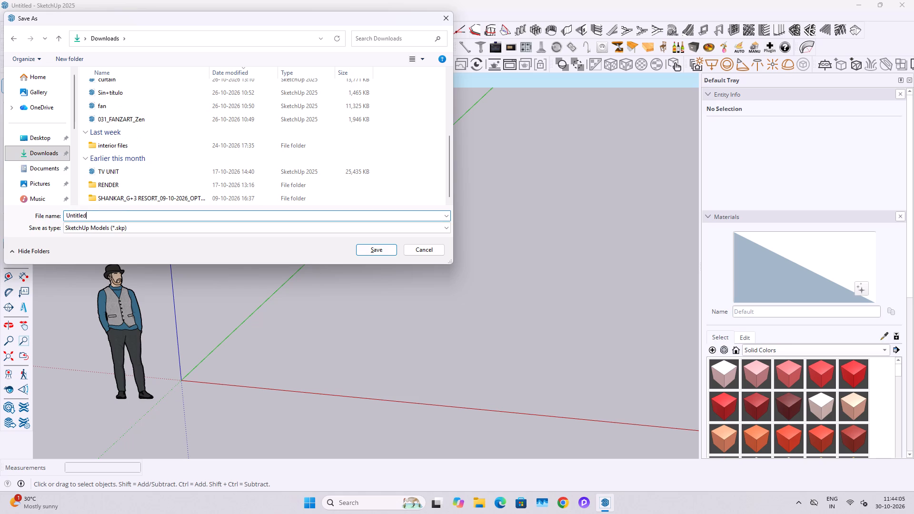
{"action": "double_click", "coordinate": [124, 214]}
{"action": "key", "text": "BackSpace"}
{"action": "key", "text": "BackSpace"}
{"action": "key", "text": "BackSpace"}
{"action": "key", "text": "BackSpace"}
{"action": "key", "text": "BackSpace"}
{"action": "key", "text": "BackSpace"}
{"action": "key", "text": "BackSpace"}
{"action": "key", "text": "BackSpace"}
{"action": "key", "text": "BackSpace"}
{"action": "key", "text": "BackSpace"}
{"action": "key", "text": "BackSpace"}
{"action": "key", "text": "BackSpace"}
{"action": "key", "text": "BackSpace"}
{"action": "key", "text": "BackSpace"}
{"action": "key", "text": "BackSpace"}
{"action": "key", "text": "BackSpace"}
{"action": "key", "text": "BackSpace"}
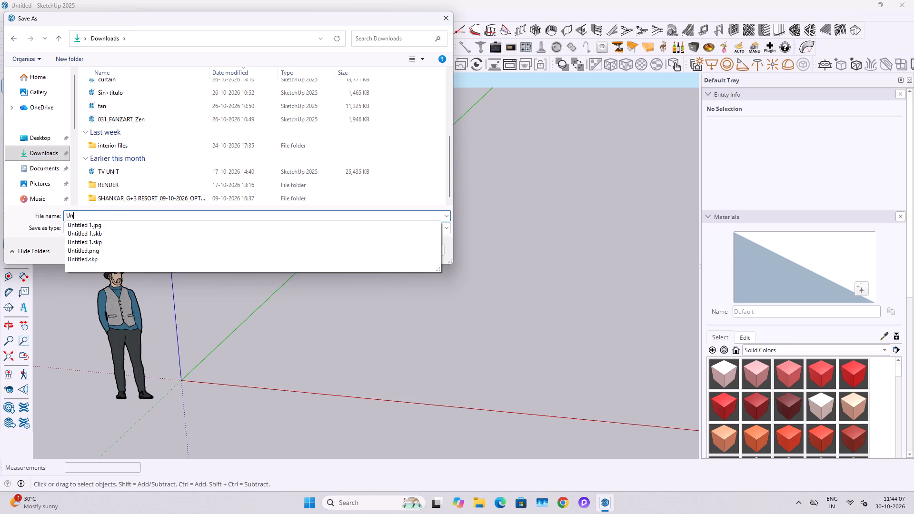
{"action": "type", "text": "SITE"}
{"action": "key", "text": "space"}
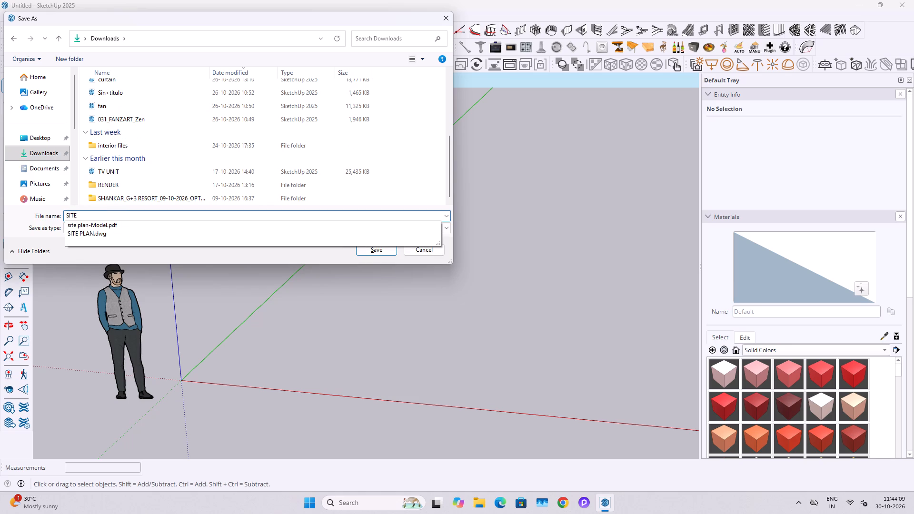
{"action": "type", "text": "PLAN 3D"}
{"action": "key", "text": "Return"}
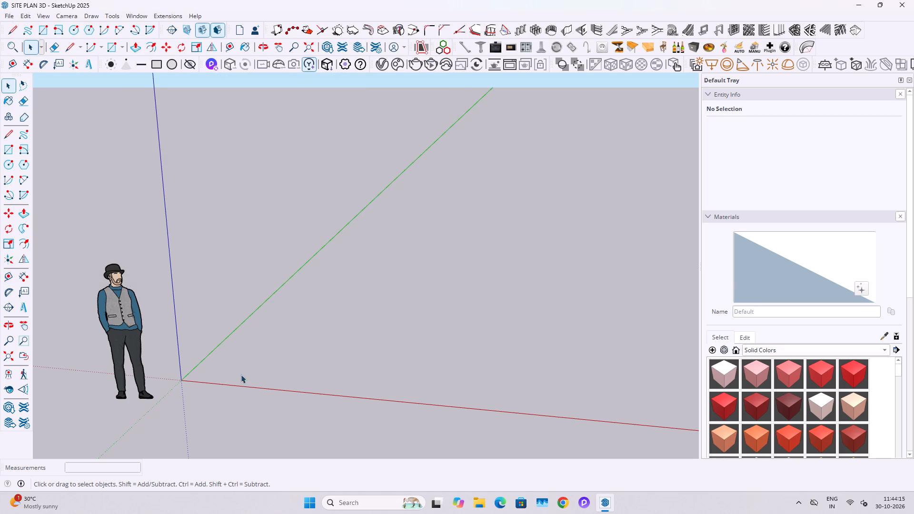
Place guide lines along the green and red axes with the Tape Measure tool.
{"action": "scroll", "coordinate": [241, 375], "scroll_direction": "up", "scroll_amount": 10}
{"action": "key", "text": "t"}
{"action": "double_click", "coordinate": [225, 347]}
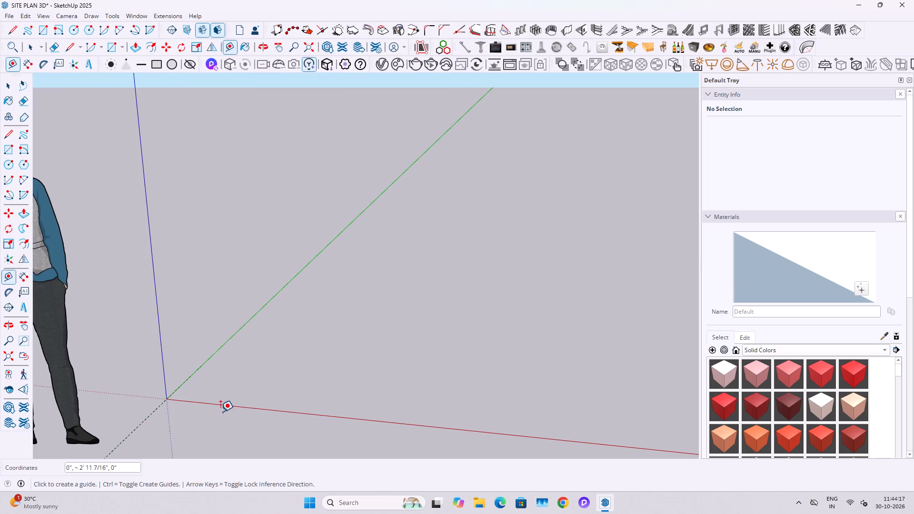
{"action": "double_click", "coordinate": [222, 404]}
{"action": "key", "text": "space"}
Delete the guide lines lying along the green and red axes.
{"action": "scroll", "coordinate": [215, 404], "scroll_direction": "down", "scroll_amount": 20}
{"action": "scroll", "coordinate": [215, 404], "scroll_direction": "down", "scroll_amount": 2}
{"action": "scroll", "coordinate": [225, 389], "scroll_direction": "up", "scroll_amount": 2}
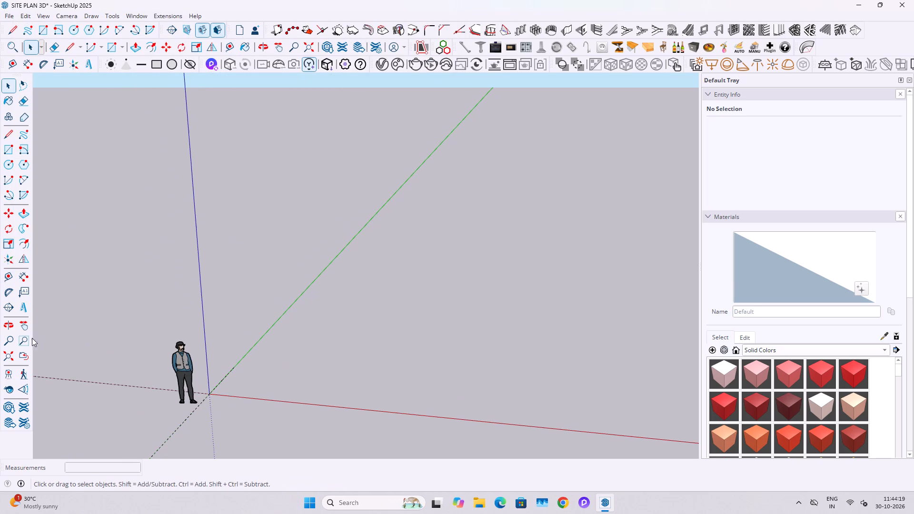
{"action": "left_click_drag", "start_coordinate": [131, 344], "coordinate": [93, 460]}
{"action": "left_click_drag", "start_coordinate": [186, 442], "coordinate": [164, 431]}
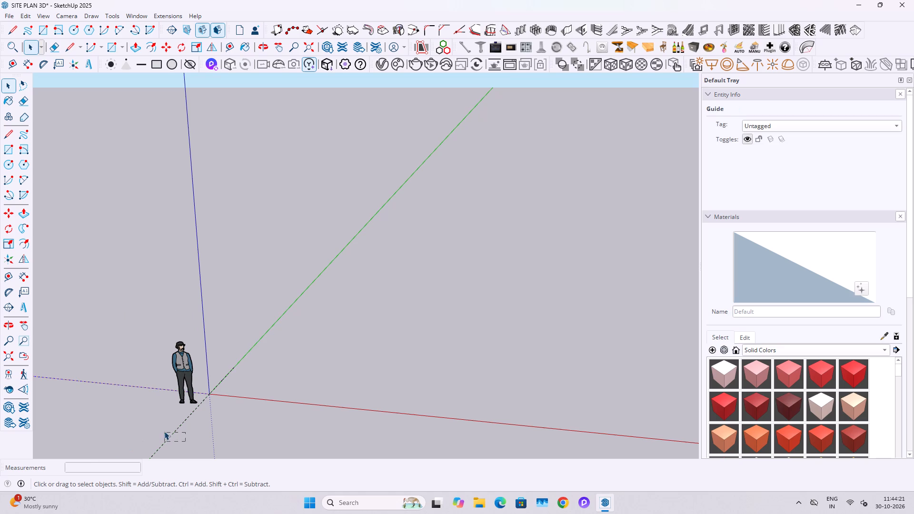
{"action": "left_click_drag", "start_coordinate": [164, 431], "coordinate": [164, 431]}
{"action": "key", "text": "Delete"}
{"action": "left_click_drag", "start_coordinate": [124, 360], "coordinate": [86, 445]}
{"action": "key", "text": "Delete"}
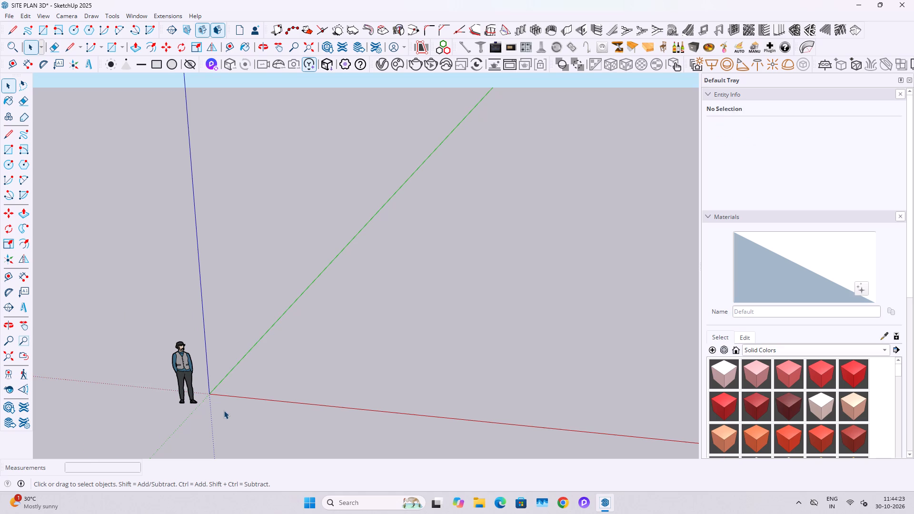
Save the SITE PLAN 3D model.
{"action": "scroll", "coordinate": [226, 409], "scroll_direction": "up", "scroll_amount": 4}
{"action": "key", "text": "ctrl+s"}
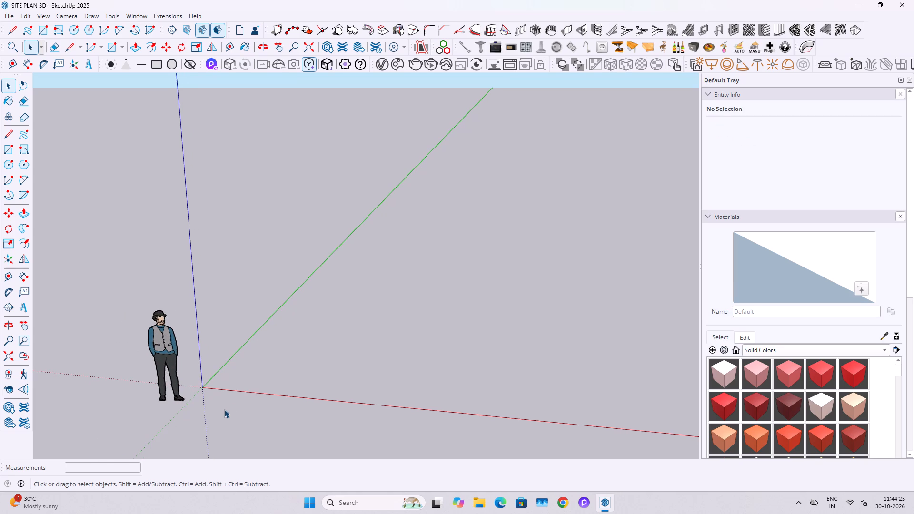
{"action": "scroll", "coordinate": [234, 397], "scroll_direction": "up", "scroll_amount": 10}
{"action": "scroll", "coordinate": [238, 358], "scroll_direction": "down", "scroll_amount": 2}
{"action": "scroll", "coordinate": [237, 352], "scroll_direction": "up", "scroll_amount": 5}
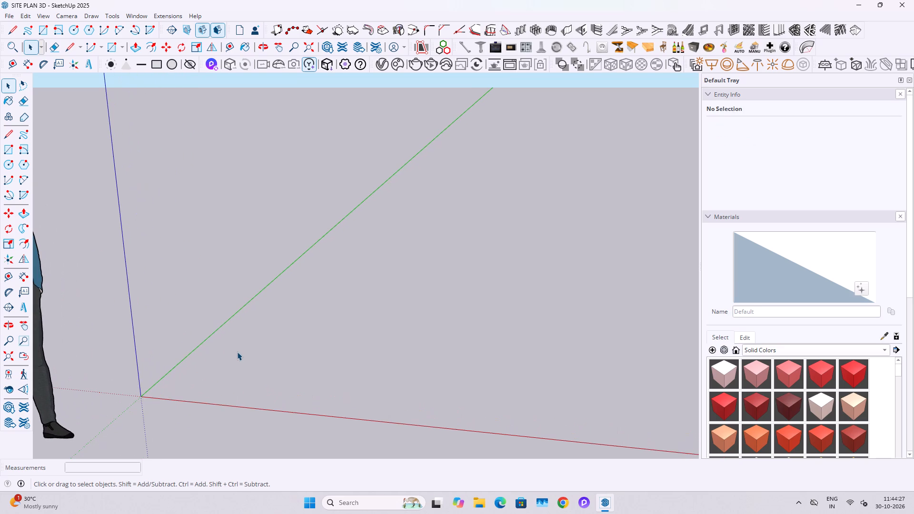
{"action": "scroll", "coordinate": [202, 347], "scroll_direction": "down", "scroll_amount": 14}
{"action": "middle_click_drag", "start_coordinate": [194, 354], "coordinate": [314, 306]}
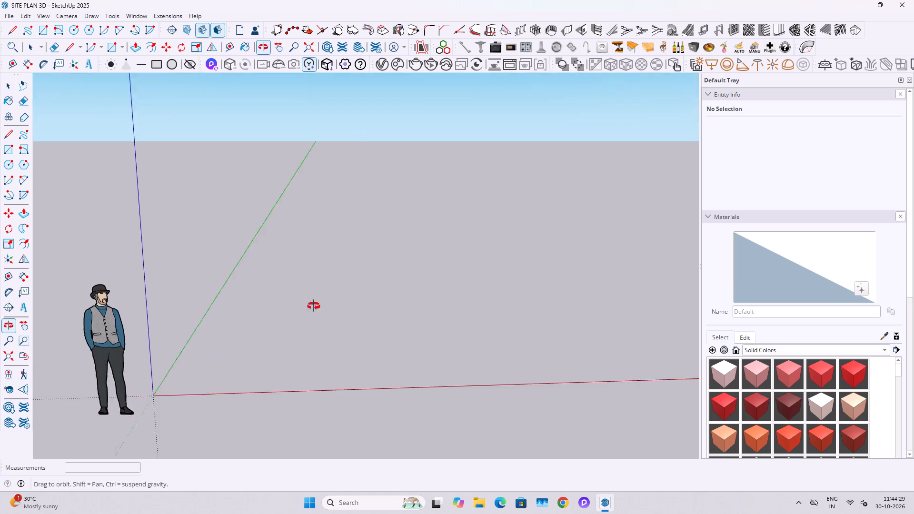
{"action": "middle_click_drag", "start_coordinate": [314, 306], "coordinate": [298, 320]}
{"action": "key", "text": "ctrl+s"}
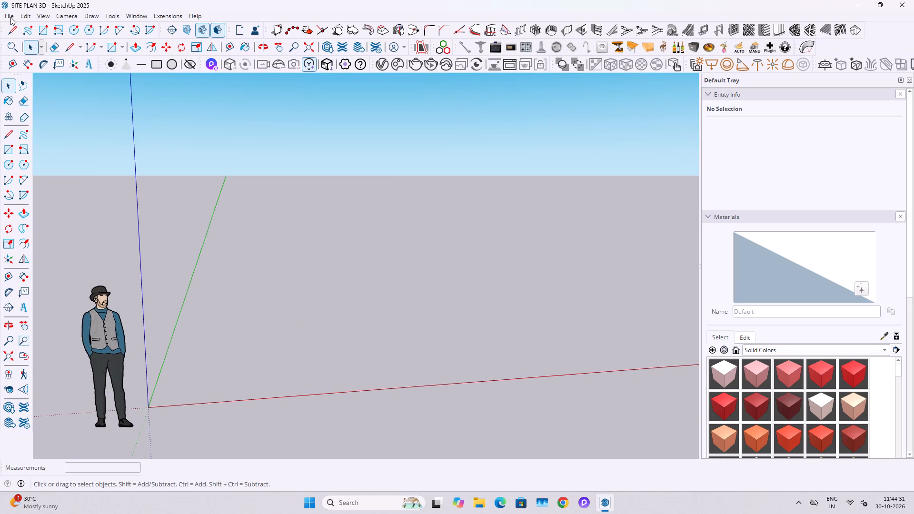
Start a file import, look through the Downloads folder, and switch to the REHADESIGN STUDIO folder.
{"action": "left_click", "coordinate": [9, 15]}
{"action": "left_click", "coordinate": [39, 163]}
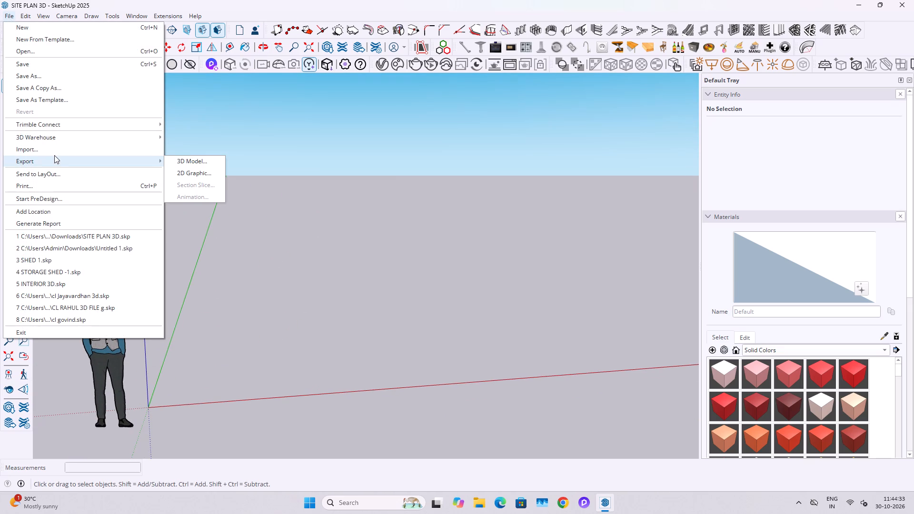
{"action": "left_click", "coordinate": [55, 150]}
{"action": "scroll", "coordinate": [43, 143], "scroll_direction": "down", "scroll_amount": 3}
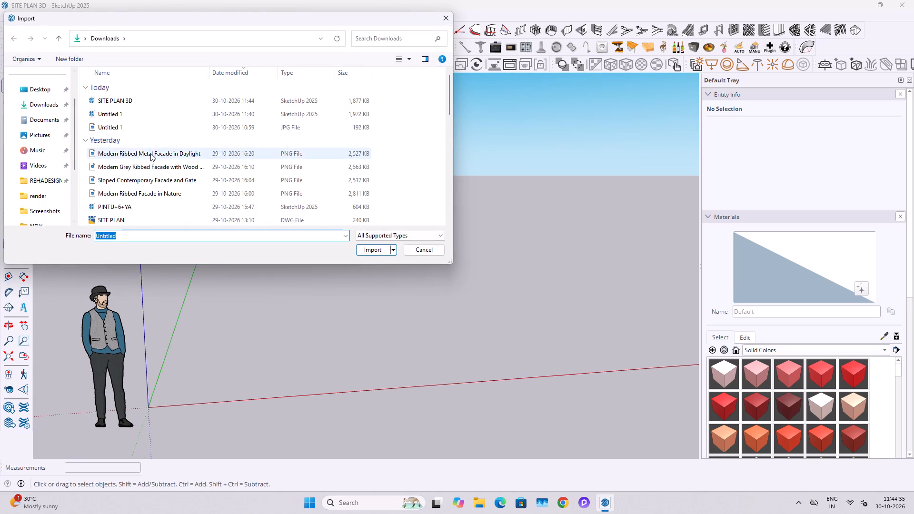
{"action": "scroll", "coordinate": [150, 153], "scroll_direction": "down", "scroll_amount": 14}
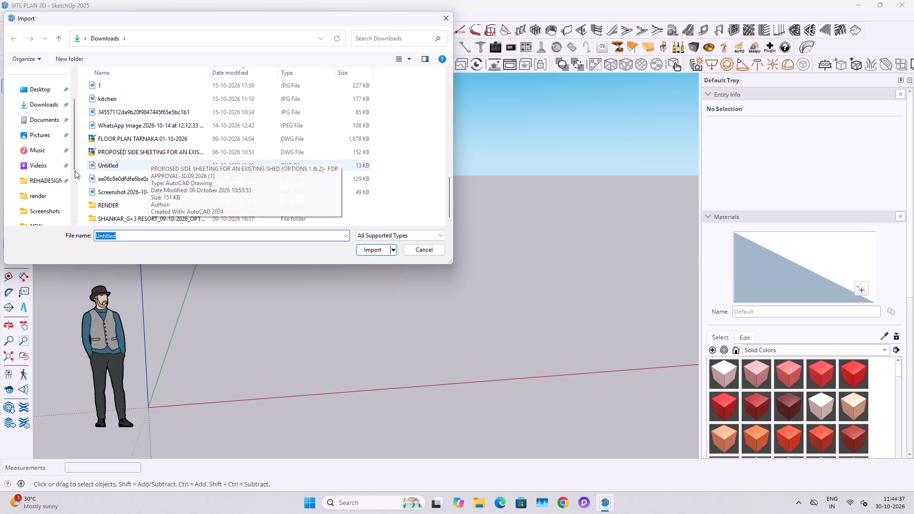
{"action": "scroll", "coordinate": [46, 177], "scroll_direction": "down", "scroll_amount": 3}
{"action": "scroll", "coordinate": [50, 172], "scroll_direction": "up", "scroll_amount": 2}
{"action": "scroll", "coordinate": [50, 172], "scroll_direction": "down", "scroll_amount": 3}
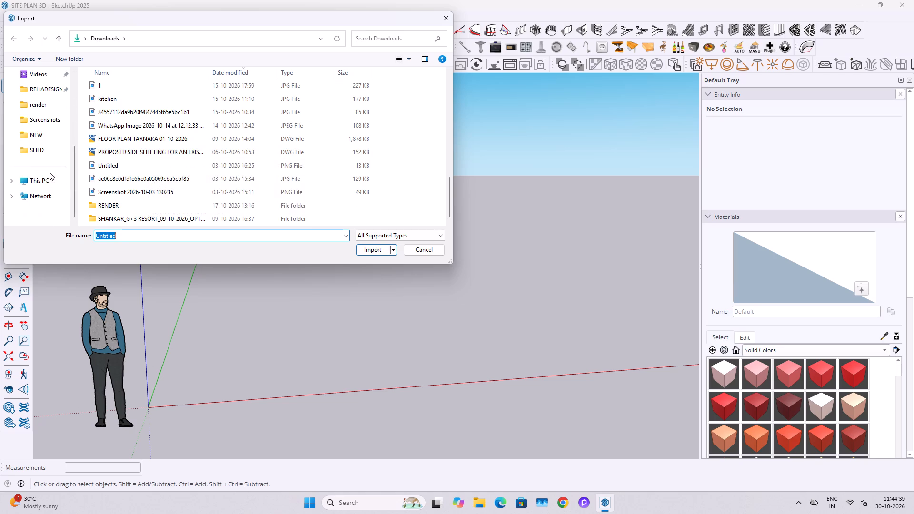
{"action": "left_click", "coordinate": [51, 94]}
Import the DWG file named site plan from the REHADESIGN STUDIO folder and dismiss the import results.
{"action": "scroll", "coordinate": [271, 165], "scroll_direction": "down", "scroll_amount": 8}
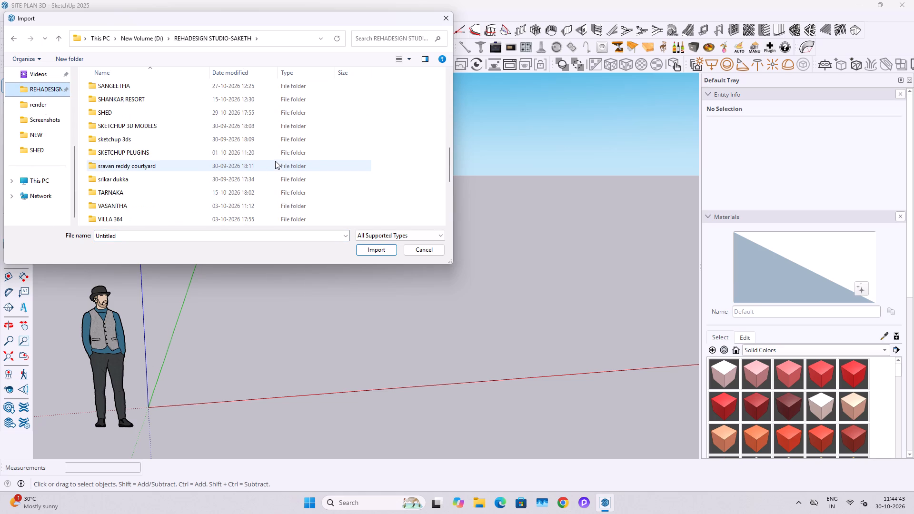
{"action": "scroll", "coordinate": [267, 183], "scroll_direction": "down", "scroll_amount": 1}
{"action": "scroll", "coordinate": [267, 184], "scroll_direction": "up", "scroll_amount": 3}
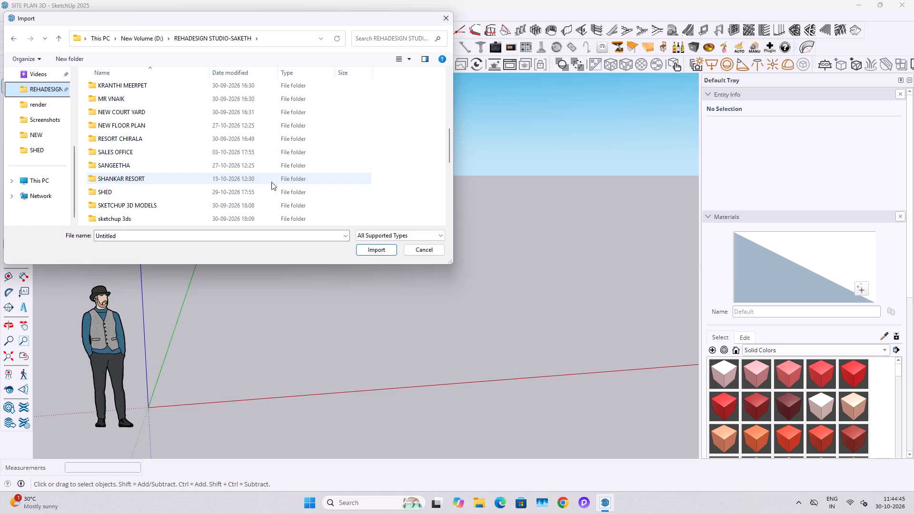
{"action": "scroll", "coordinate": [276, 179], "scroll_direction": "up", "scroll_amount": 9}
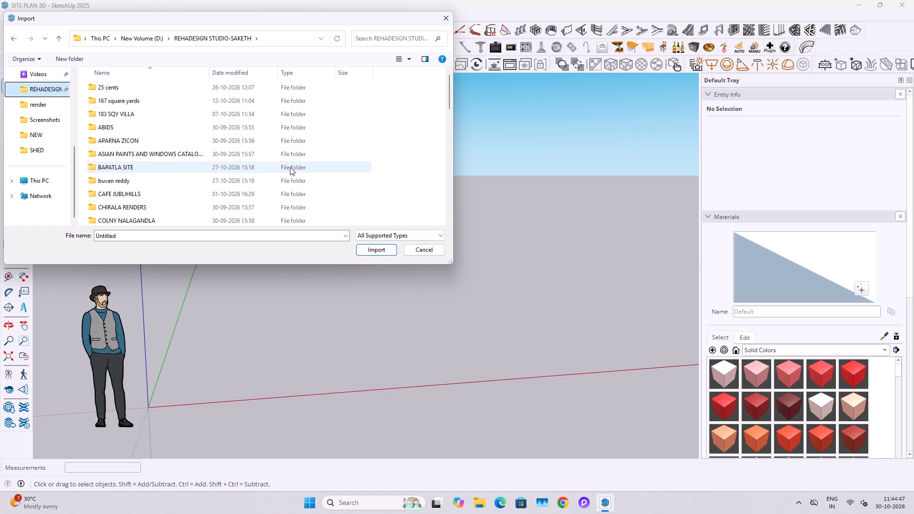
{"action": "scroll", "coordinate": [290, 167], "scroll_direction": "down", "scroll_amount": 7}
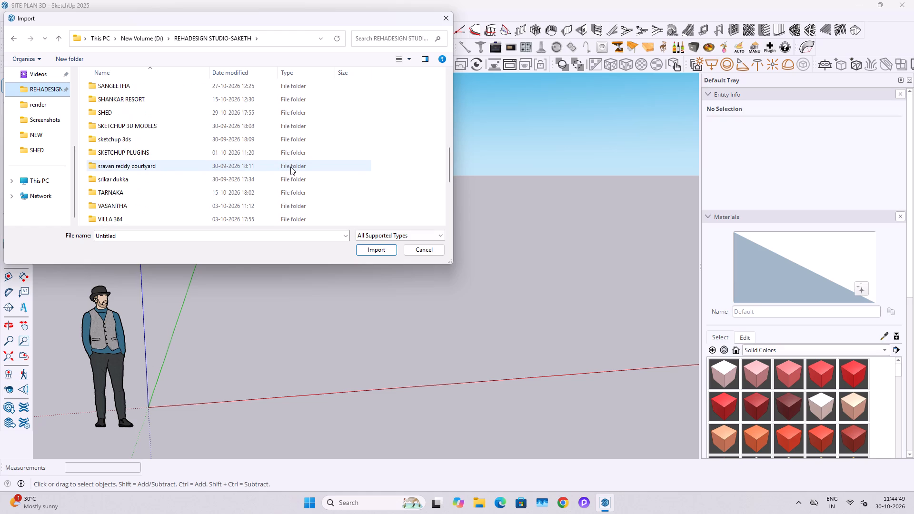
{"action": "scroll", "coordinate": [290, 167], "scroll_direction": "down", "scroll_amount": 3}
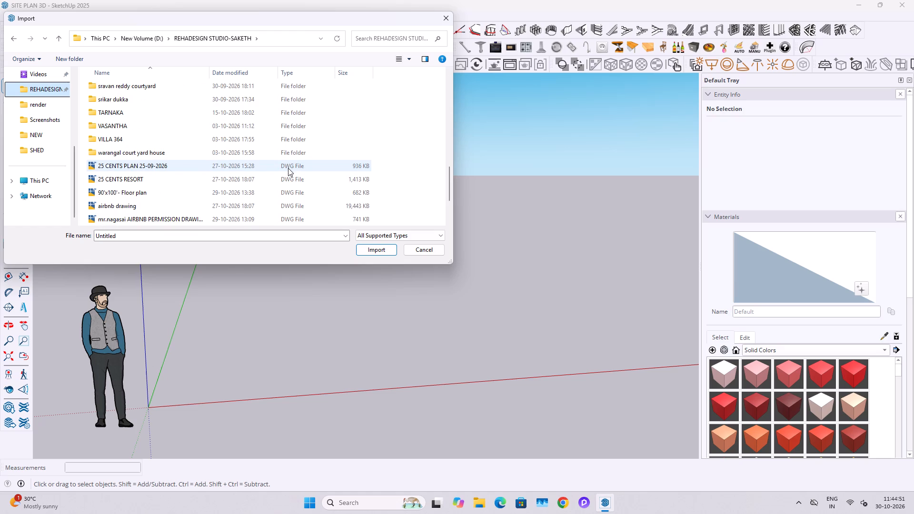
{"action": "scroll", "coordinate": [258, 192], "scroll_direction": "down", "scroll_amount": 1}
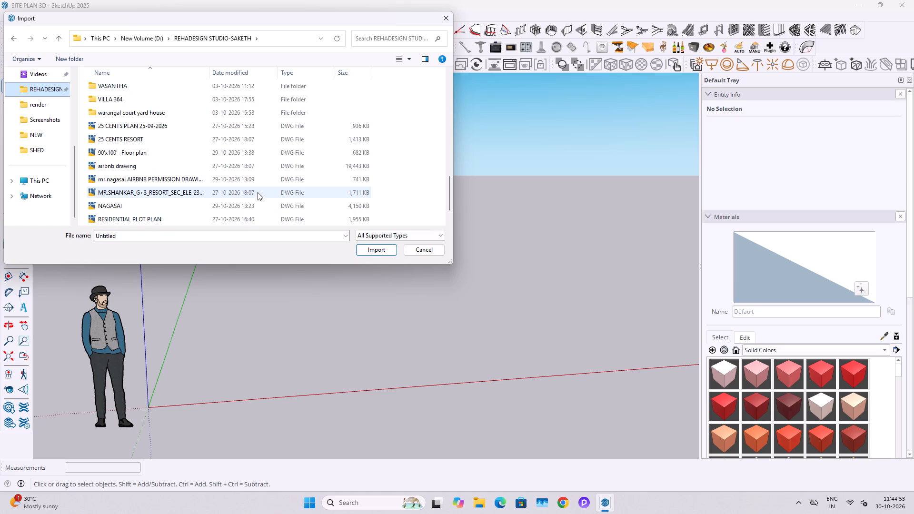
{"action": "scroll", "coordinate": [193, 213], "scroll_direction": "down", "scroll_amount": 3}
{"action": "left_click", "coordinate": [118, 205]}
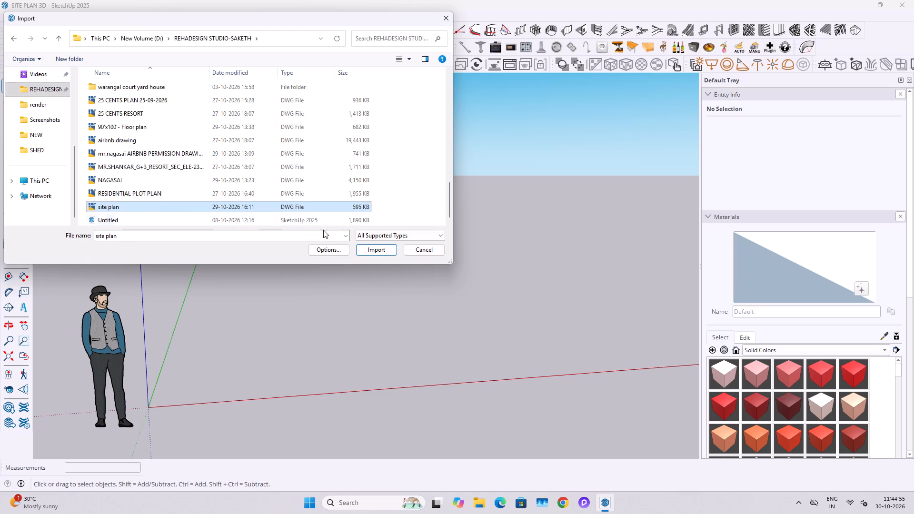
{"action": "left_click", "coordinate": [368, 251]}
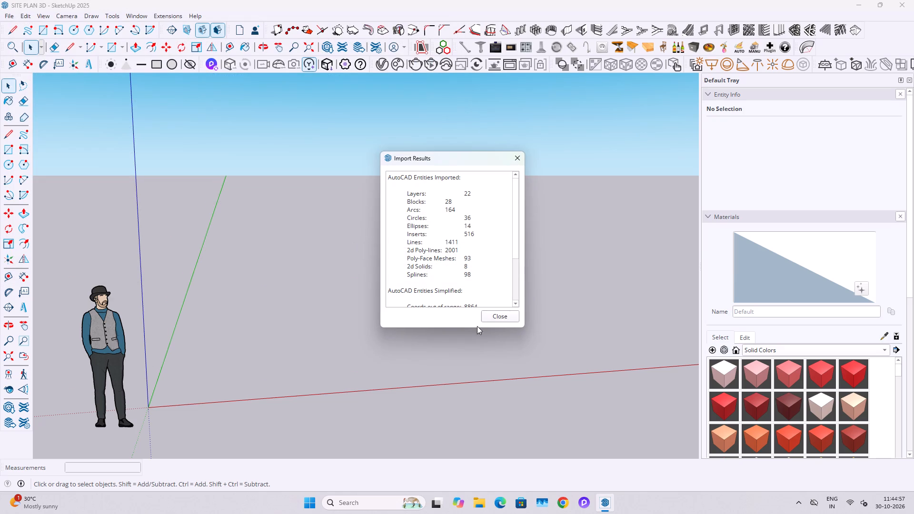
{"action": "left_click", "coordinate": [482, 316]}
Open the imported site plan drawing for editing.
{"action": "scroll", "coordinate": [280, 269], "scroll_direction": "down", "scroll_amount": 3}
{"action": "middle_click_drag", "start_coordinate": [259, 247], "coordinate": [260, 357]}
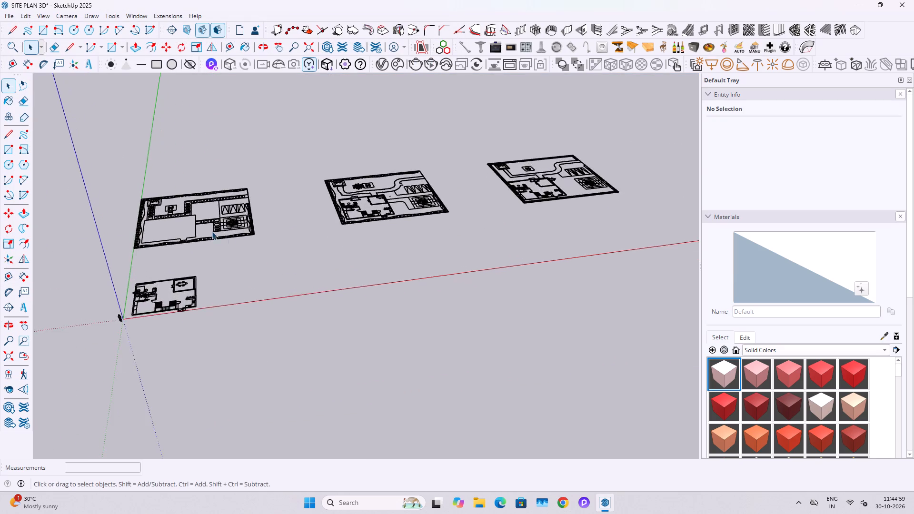
{"action": "scroll", "coordinate": [209, 231], "scroll_direction": "up", "scroll_amount": 10}
{"action": "middle_click_drag", "start_coordinate": [211, 226], "coordinate": [205, 309]}
{"action": "scroll", "coordinate": [205, 309], "scroll_direction": "up", "scroll_amount": 1}
{"action": "scroll", "coordinate": [194, 297], "scroll_direction": "down", "scroll_amount": 14}
{"action": "double_click", "coordinate": [402, 239]}
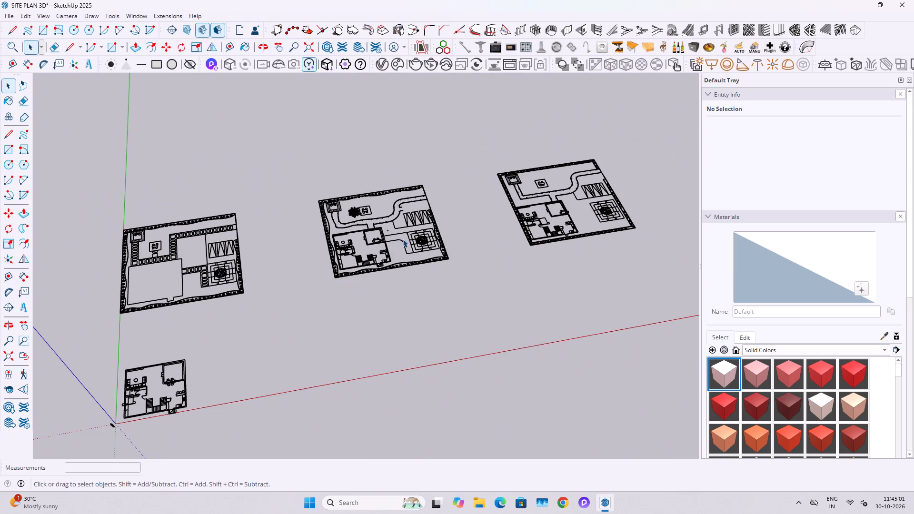
{"action": "double_click", "coordinate": [417, 235]}
Delete the two site layouts with furnished house plans and the separate floor plan, keeping the paved layout, and leave component editing.
{"action": "left_click_drag", "start_coordinate": [663, 129], "coordinate": [339, 306]}
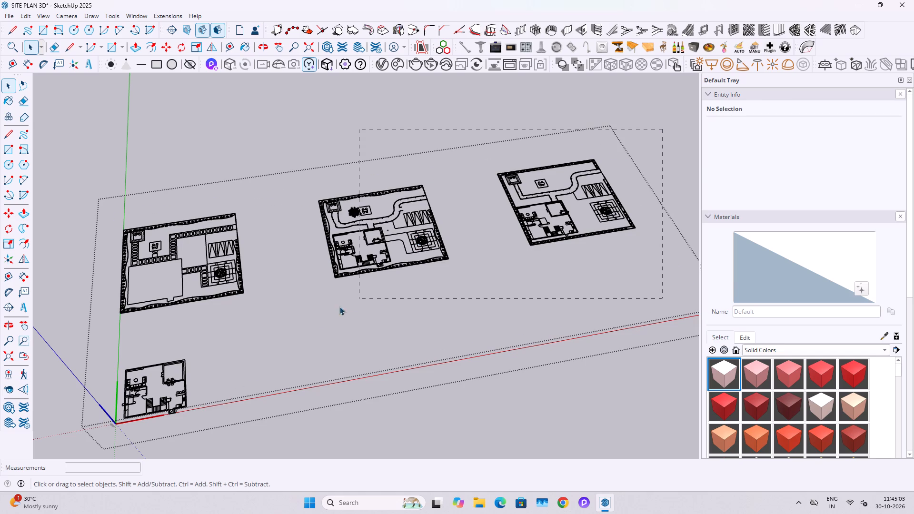
{"action": "left_click_drag", "start_coordinate": [339, 306], "coordinate": [311, 323]}
{"action": "key", "text": "Delete"}
{"action": "key", "text": "Delete"}
{"action": "key", "text": "Delete"}
{"action": "left_click_drag", "start_coordinate": [203, 347], "coordinate": [123, 422]}
{"action": "key", "text": "Delete"}
{"action": "scroll", "coordinate": [276, 283], "scroll_direction": "up", "scroll_amount": 8}
{"action": "key", "text": "Escape"}
{"action": "key", "text": "Escape"}
Move the remaining site plan component by its outer boundary corner onto the model origin.
{"action": "left_click", "coordinate": [217, 296]}
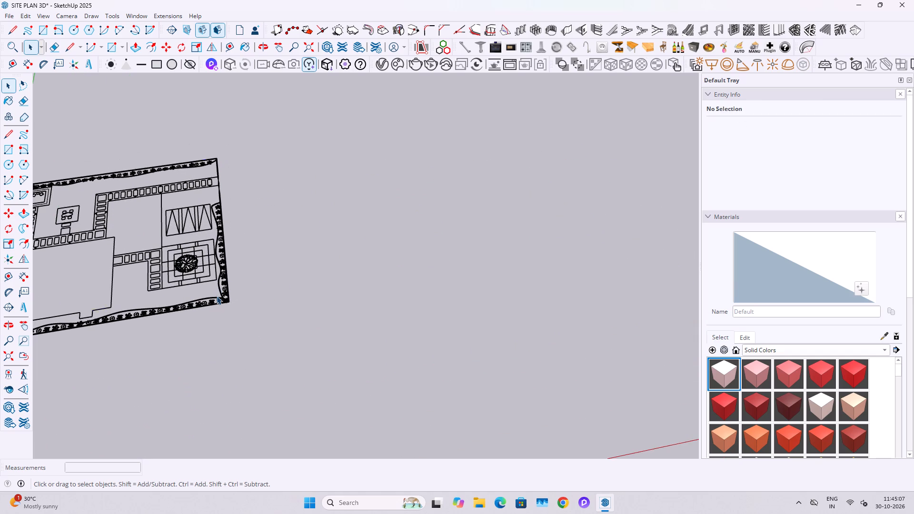
{"action": "middle_click_drag", "start_coordinate": [152, 311], "coordinate": [380, 207]}
{"action": "scroll", "coordinate": [246, 276], "scroll_direction": "up", "scroll_amount": 5}
{"action": "key", "text": "m"}
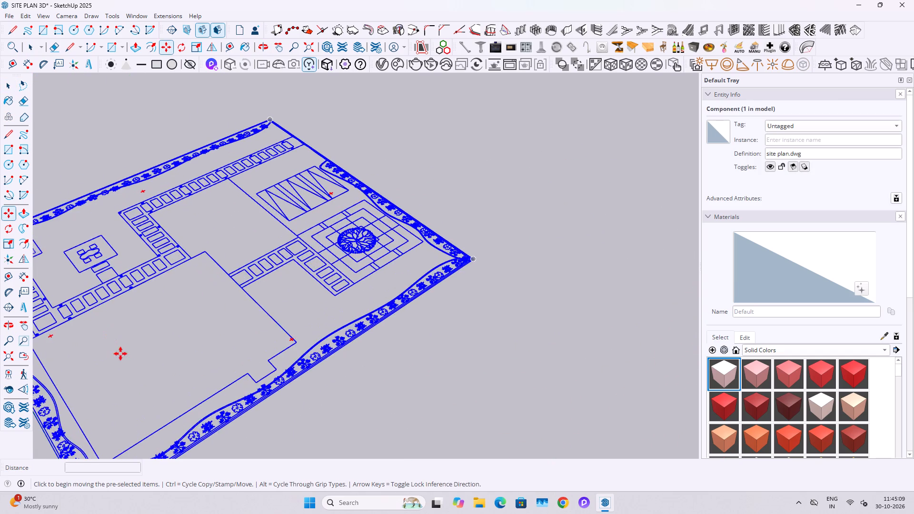
{"action": "middle_click_drag", "start_coordinate": [124, 363], "coordinate": [178, 236]}
{"action": "scroll", "coordinate": [170, 324], "scroll_direction": "up", "scroll_amount": 9}
{"action": "left_click", "coordinate": [149, 355]}
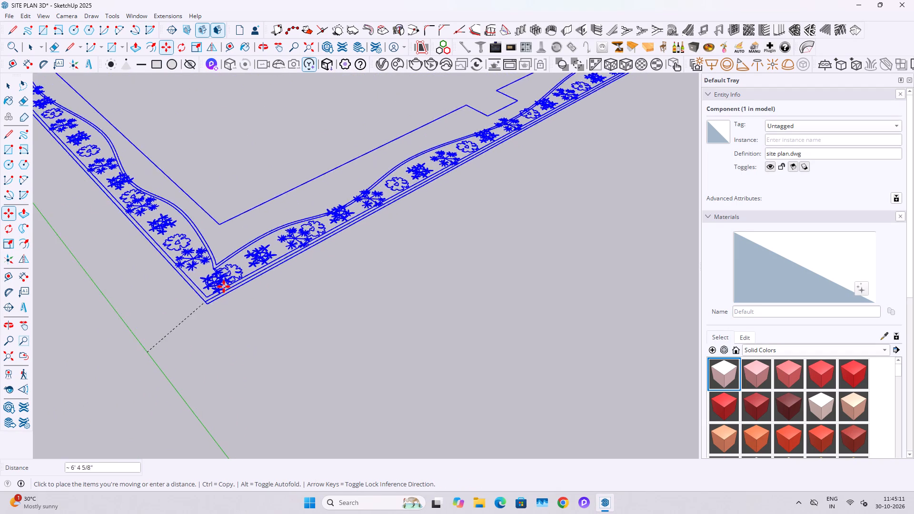
{"action": "scroll", "coordinate": [224, 287], "scroll_direction": "down", "scroll_amount": 20}
{"action": "scroll", "coordinate": [224, 287], "scroll_direction": "down", "scroll_amount": 3}
{"action": "scroll", "coordinate": [293, 349], "scroll_direction": "up", "scroll_amount": 16}
{"action": "middle_click_drag", "start_coordinate": [377, 385], "coordinate": [249, 375]}
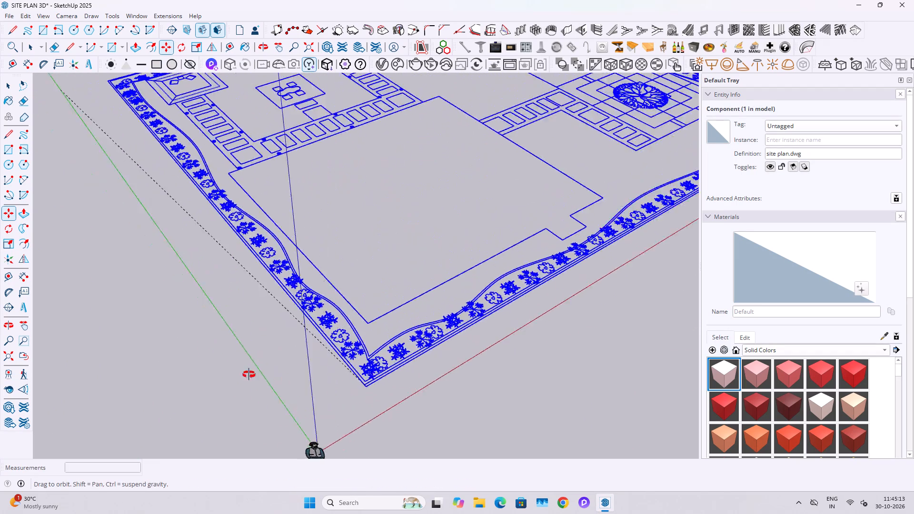
{"action": "middle_click_drag", "start_coordinate": [249, 375], "coordinate": [138, 316]}
{"action": "scroll", "coordinate": [226, 350], "scroll_direction": "up", "scroll_amount": 7}
{"action": "left_click", "coordinate": [157, 349]}
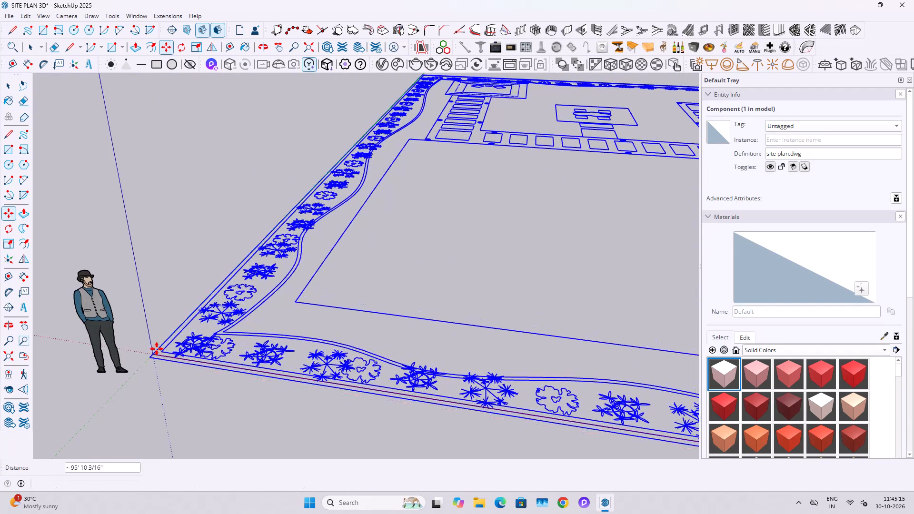
{"action": "key", "text": "space"}
{"action": "key", "text": "space"}
{"action": "left_click", "coordinate": [177, 392]}
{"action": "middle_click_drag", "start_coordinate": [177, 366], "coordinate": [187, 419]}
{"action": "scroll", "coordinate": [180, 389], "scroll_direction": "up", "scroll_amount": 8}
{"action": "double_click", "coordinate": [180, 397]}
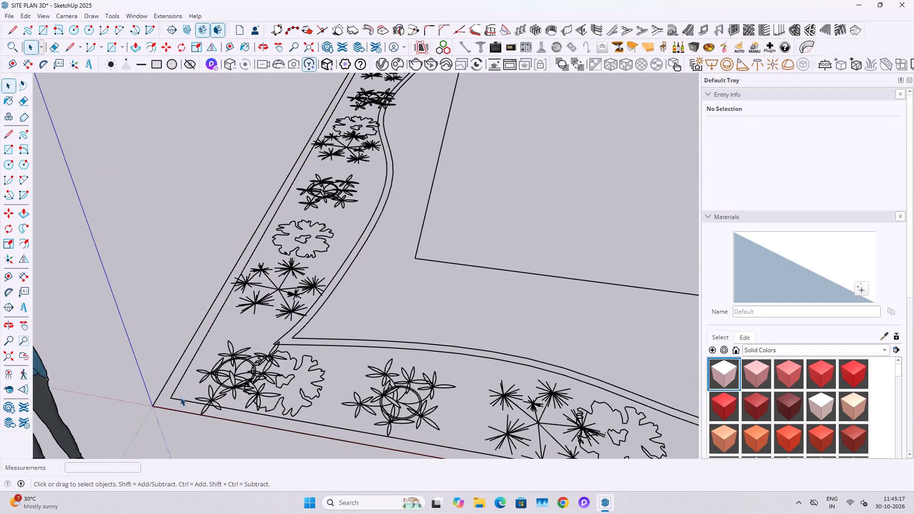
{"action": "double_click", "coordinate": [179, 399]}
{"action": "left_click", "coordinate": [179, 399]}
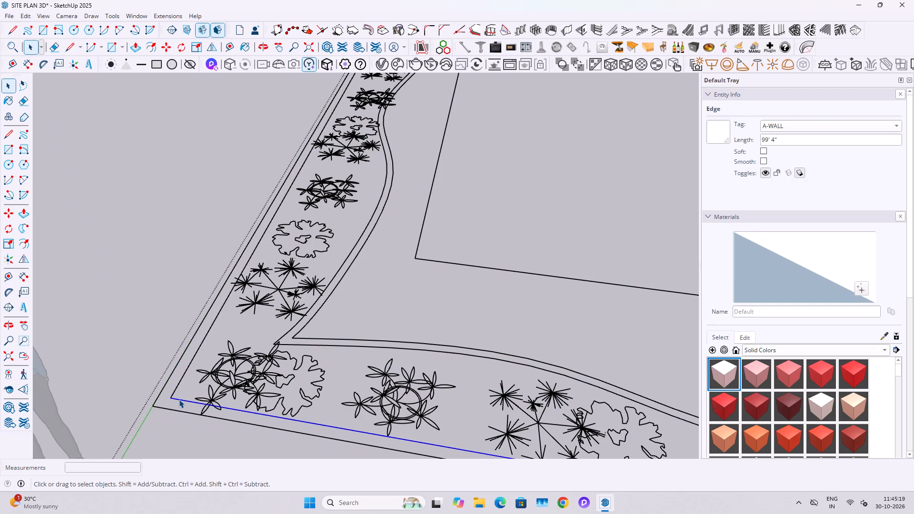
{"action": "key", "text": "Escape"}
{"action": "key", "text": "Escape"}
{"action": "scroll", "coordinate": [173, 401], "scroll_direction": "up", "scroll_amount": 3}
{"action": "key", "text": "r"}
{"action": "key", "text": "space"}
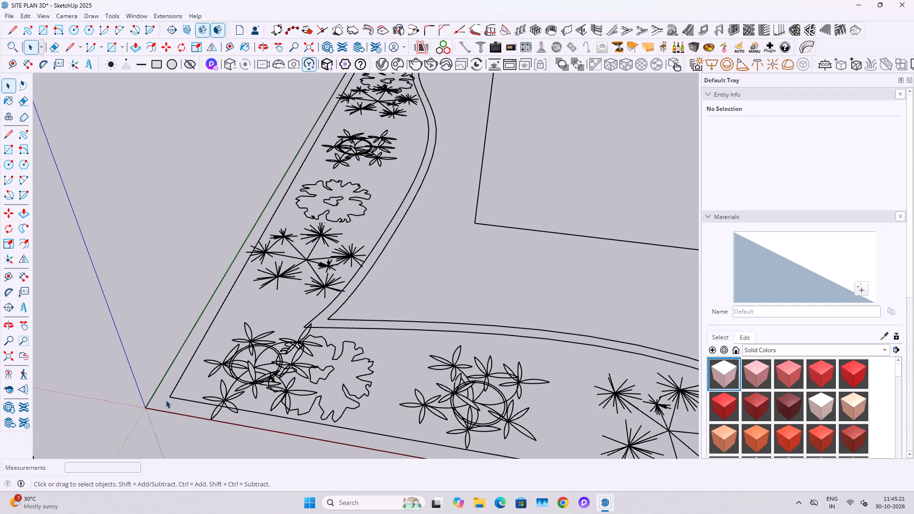
Open the site plan for editing, fill the boundary wall strip with a 4" bridging line near the origin, and erase that line.
{"action": "triple_click", "coordinate": [178, 396]}
{"action": "left_click", "coordinate": [177, 398]}
{"action": "left_click", "coordinate": [186, 401]}
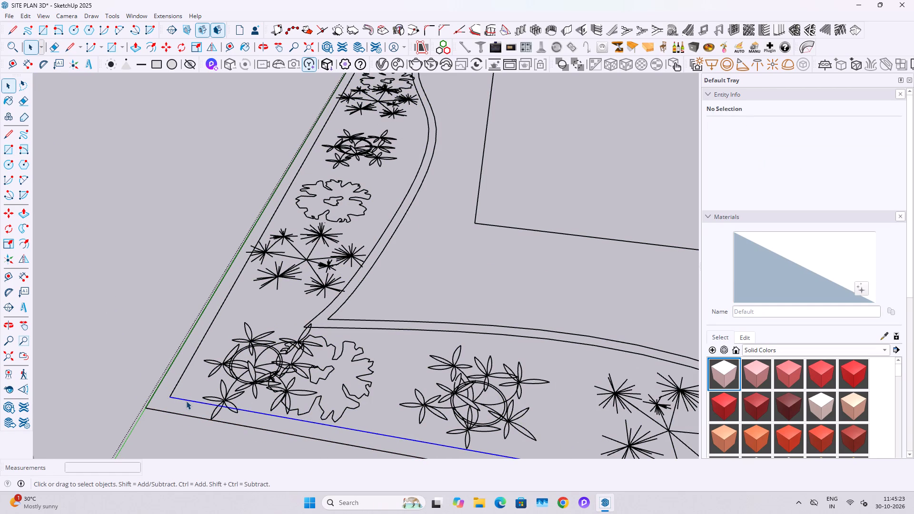
{"action": "key", "text": "l"}
{"action": "left_click", "coordinate": [186, 401]}
{"action": "left_click", "coordinate": [182, 415]}
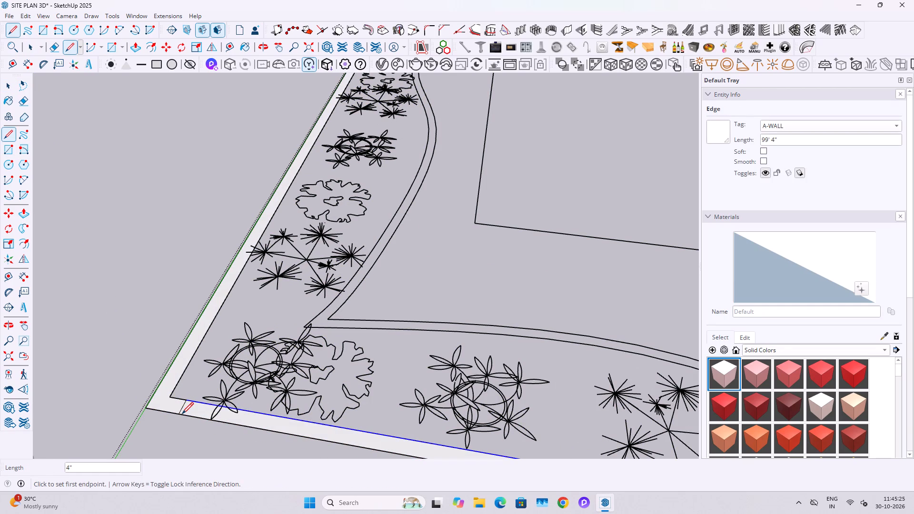
{"action": "key", "text": "space"}
{"action": "key", "text": "e"}
{"action": "left_click_drag", "start_coordinate": [184, 411], "coordinate": [175, 408]}
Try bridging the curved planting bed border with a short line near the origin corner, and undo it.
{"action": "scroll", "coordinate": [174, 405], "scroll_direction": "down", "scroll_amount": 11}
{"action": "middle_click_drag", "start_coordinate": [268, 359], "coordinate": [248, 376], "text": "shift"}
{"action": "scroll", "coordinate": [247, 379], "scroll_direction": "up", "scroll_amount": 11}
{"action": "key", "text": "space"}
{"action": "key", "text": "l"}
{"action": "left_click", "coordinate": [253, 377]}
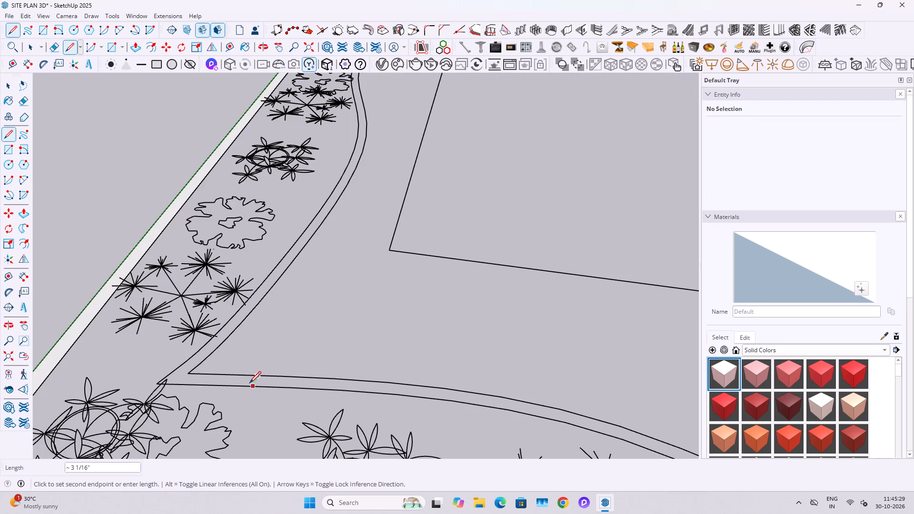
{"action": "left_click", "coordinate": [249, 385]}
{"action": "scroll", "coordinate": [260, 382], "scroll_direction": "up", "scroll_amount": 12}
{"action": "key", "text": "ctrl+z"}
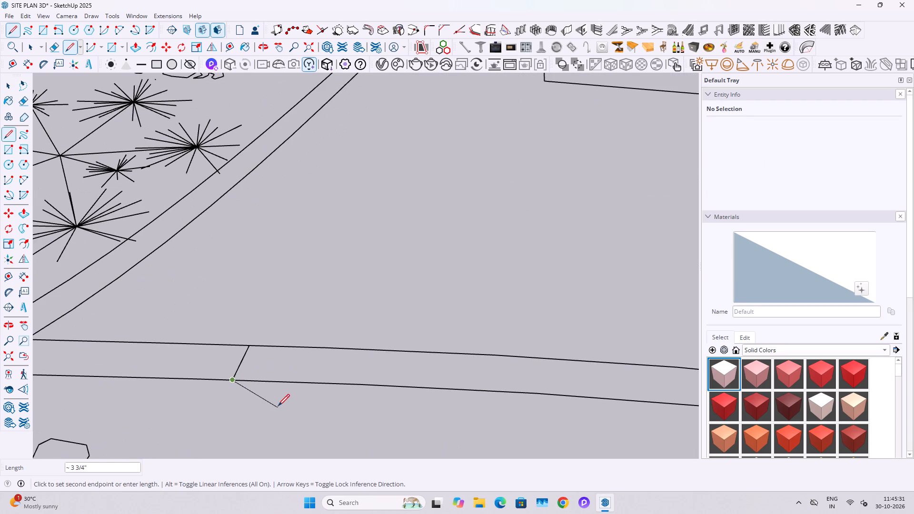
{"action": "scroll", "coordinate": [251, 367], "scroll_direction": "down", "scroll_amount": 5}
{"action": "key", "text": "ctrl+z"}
Draw a line joining the inner and outer corners of the planting bed border nearest the origin.
{"action": "middle_click_drag", "start_coordinate": [211, 370], "coordinate": [390, 376], "text": "shift"}
{"action": "scroll", "coordinate": [240, 371], "scroll_direction": "up", "scroll_amount": 3}
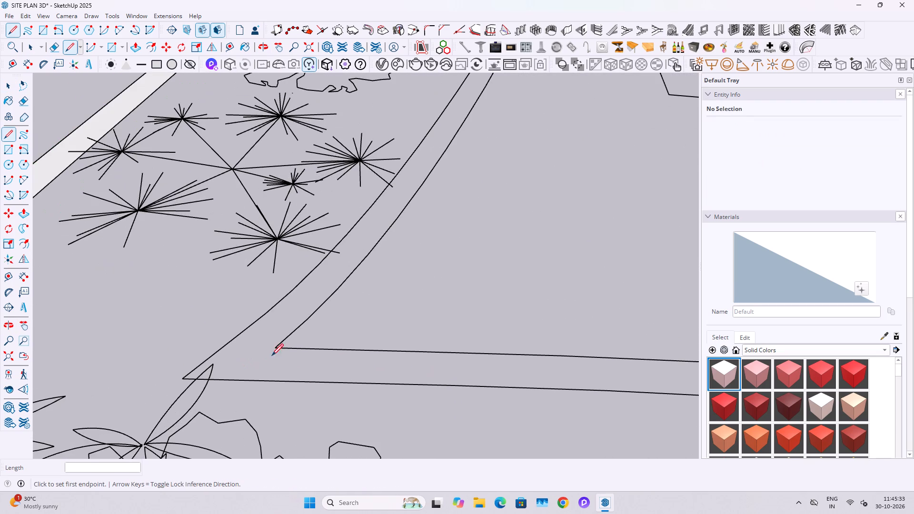
{"action": "left_click", "coordinate": [275, 347]}
{"action": "scroll", "coordinate": [199, 370], "scroll_direction": "up", "scroll_amount": 2}
{"action": "left_click", "coordinate": [183, 376]}
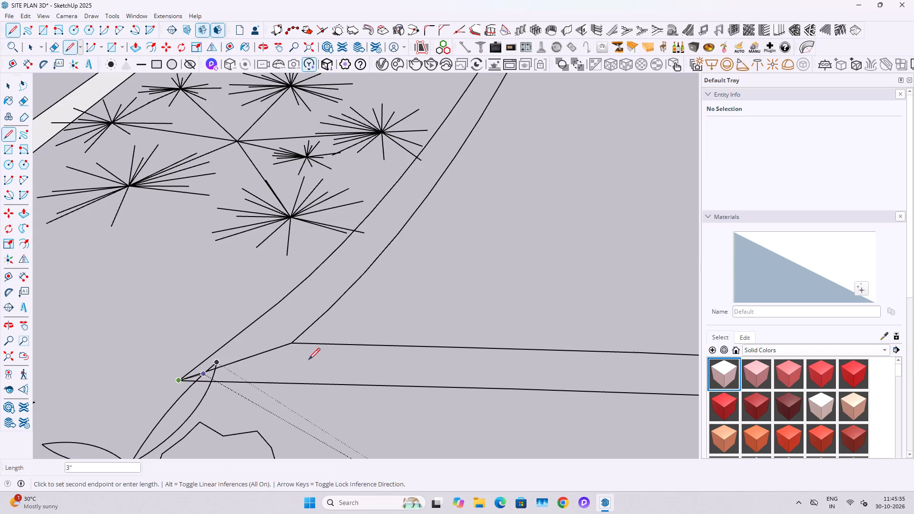
{"action": "scroll", "coordinate": [315, 358], "scroll_direction": "down", "scroll_amount": 20}
{"action": "scroll", "coordinate": [315, 358], "scroll_direction": "down", "scroll_amount": 9}
{"action": "key", "text": "space"}
Draw a line about 8 1/2" long joining the border's inner and outer corners at the front boundary's far end.
{"action": "middle_click_drag", "start_coordinate": [511, 378], "coordinate": [120, 285], "text": "shift"}
{"action": "middle_click_drag", "start_coordinate": [415, 336], "coordinate": [178, 288], "text": "shift"}
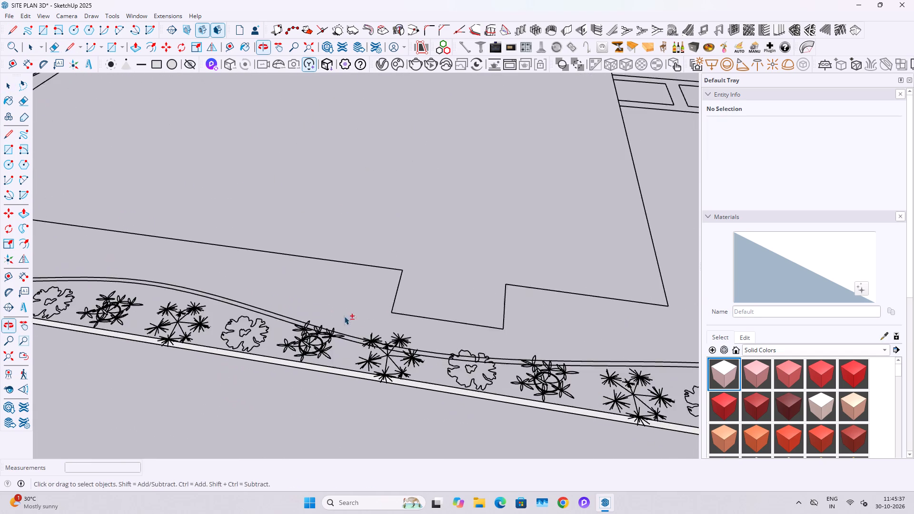
{"action": "middle_click_drag", "start_coordinate": [479, 356], "coordinate": [92, 316], "text": "shift"}
{"action": "middle_click_drag", "start_coordinate": [540, 383], "coordinate": [118, 321], "text": "shift"}
{"action": "middle_click_drag", "start_coordinate": [498, 361], "coordinate": [128, 296], "text": "shift"}
{"action": "middle_click_drag", "start_coordinate": [492, 375], "coordinate": [0, 225], "text": "shift"}
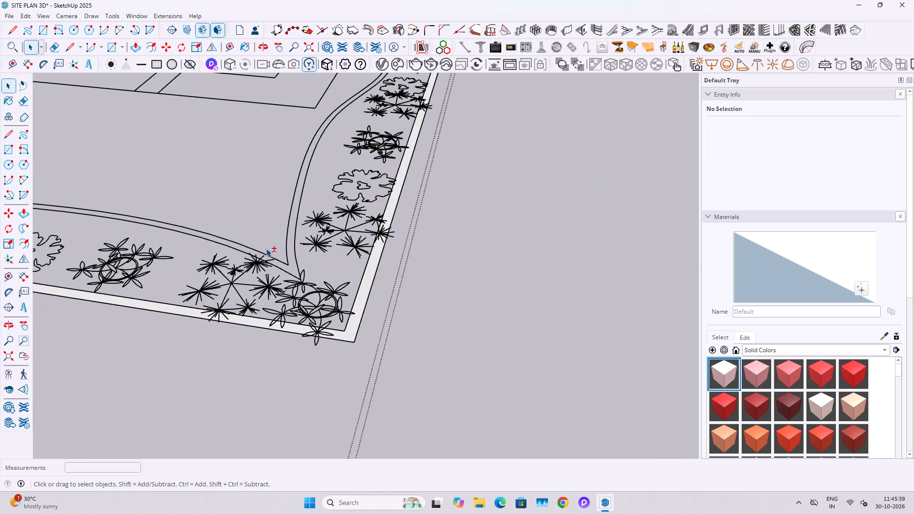
{"action": "scroll", "coordinate": [273, 244], "scroll_direction": "up", "scroll_amount": 9}
{"action": "key", "text": "l"}
{"action": "left_click", "coordinate": [287, 248]}
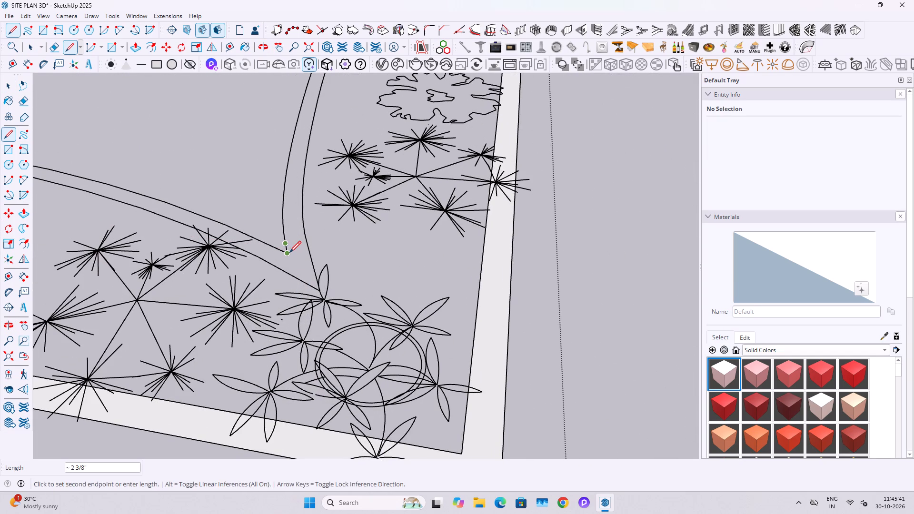
{"action": "key", "text": "space"}
{"action": "key", "text": "l"}
{"action": "left_click", "coordinate": [284, 251]}
{"action": "left_click", "coordinate": [318, 287]}
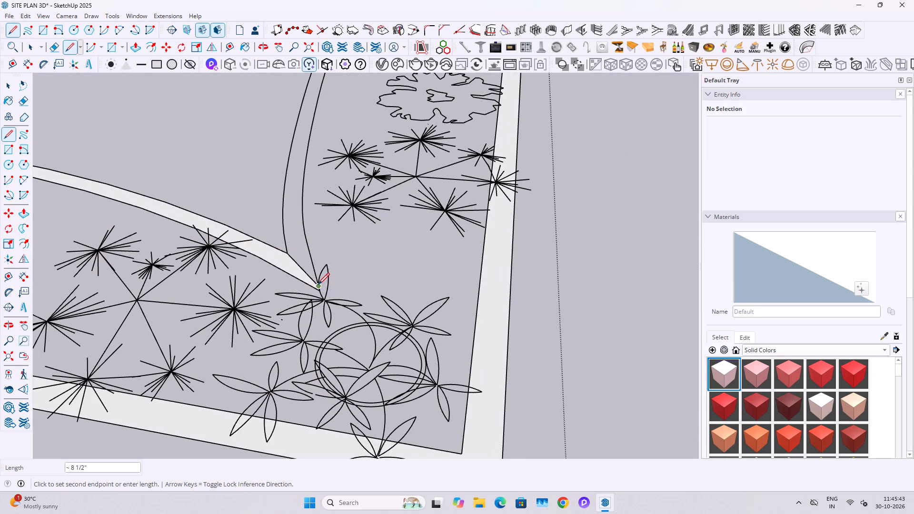
{"action": "key", "text": "space"}
Close the bed border's end against the boundary wall beside the parking bay with a line about 3 3/16" long.
{"action": "scroll", "coordinate": [304, 279], "scroll_direction": "down", "scroll_amount": 8}
{"action": "scroll", "coordinate": [300, 288], "scroll_direction": "up", "scroll_amount": 2}
{"action": "scroll", "coordinate": [303, 285], "scroll_direction": "down", "scroll_amount": 6}
{"action": "scroll", "coordinate": [308, 279], "scroll_direction": "up", "scroll_amount": 1}
{"action": "scroll", "coordinate": [312, 276], "scroll_direction": "down", "scroll_amount": 15}
{"action": "middle_click_drag", "start_coordinate": [338, 239], "coordinate": [274, 405], "text": "shift"}
{"action": "middle_click_drag", "start_coordinate": [342, 231], "coordinate": [301, 340], "text": "shift"}
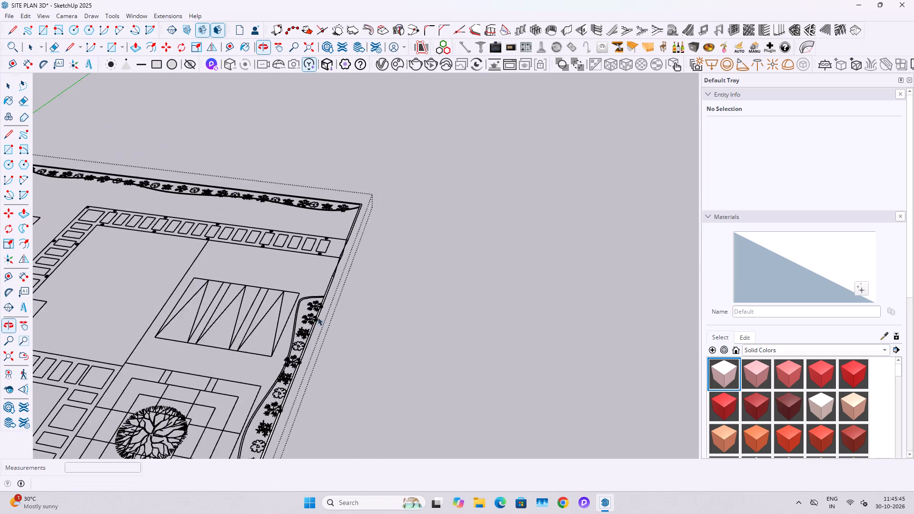
{"action": "scroll", "coordinate": [318, 316], "scroll_direction": "up", "scroll_amount": 20}
{"action": "scroll", "coordinate": [318, 316], "scroll_direction": "up", "scroll_amount": 12}
{"action": "middle_click", "coordinate": [318, 316]}
{"action": "key", "text": "l"}
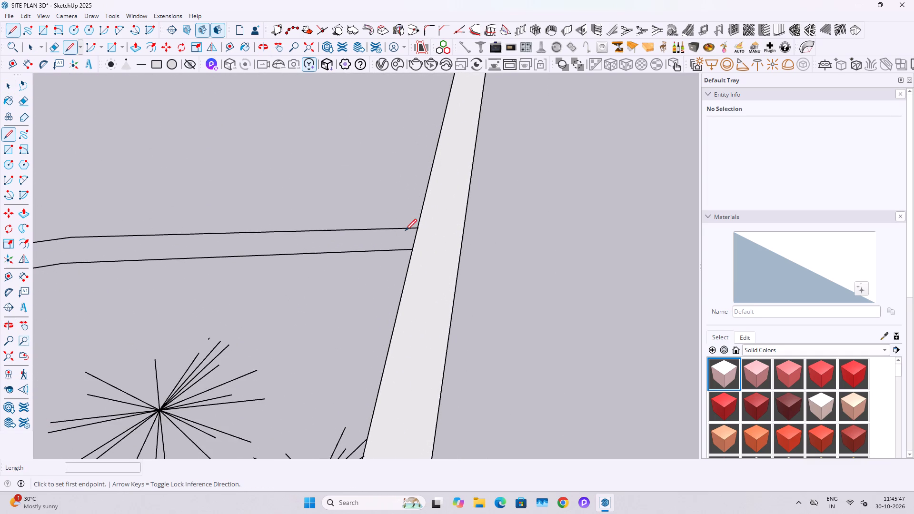
{"action": "left_click", "coordinate": [417, 226]}
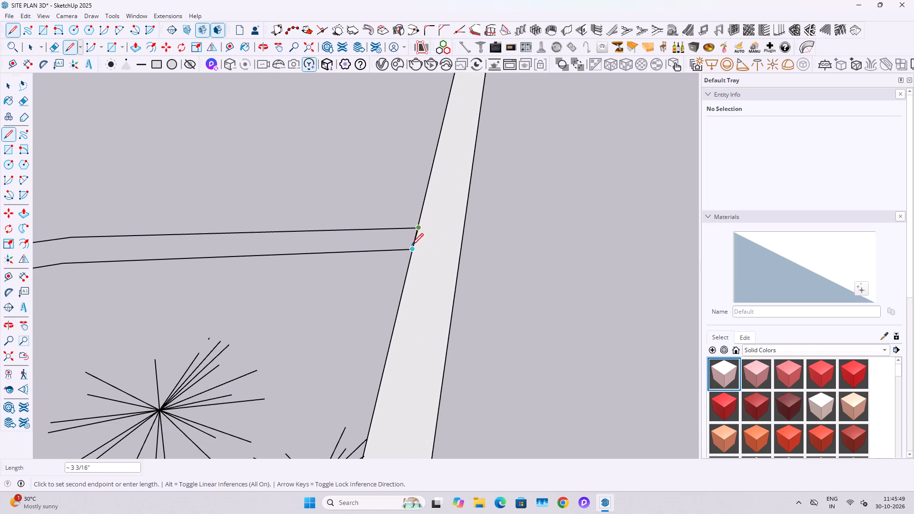
{"action": "left_click", "coordinate": [412, 246]}
{"action": "key", "text": "space"}
Examine the individual edge segments along the curved bed border beside the parking bay.
{"action": "scroll", "coordinate": [418, 247], "scroll_direction": "down", "scroll_amount": 11}
{"action": "middle_click_drag", "start_coordinate": [199, 297], "coordinate": [215, 294], "text": "shift"}
{"action": "scroll", "coordinate": [207, 287], "scroll_direction": "up", "scroll_amount": 5}
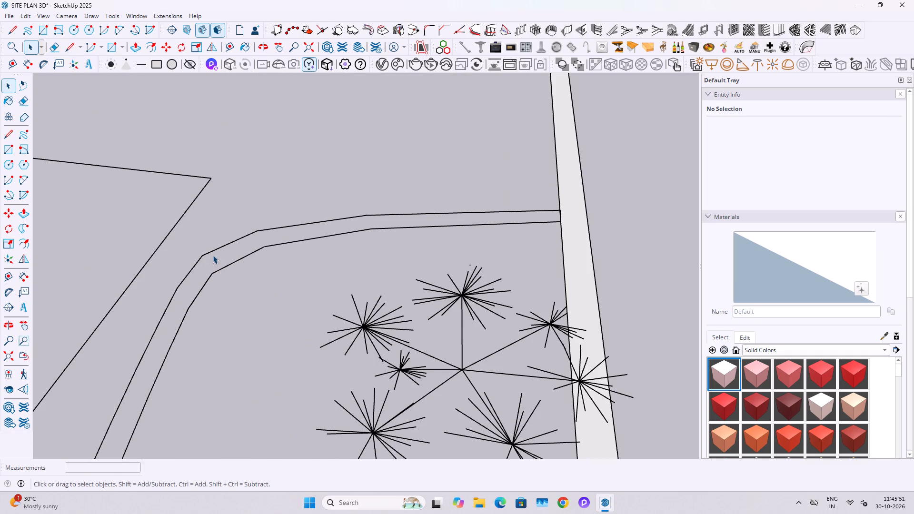
{"action": "left_click", "coordinate": [214, 251]}
{"action": "left_click", "coordinate": [198, 261]}
{"action": "left_click", "coordinate": [170, 301]}
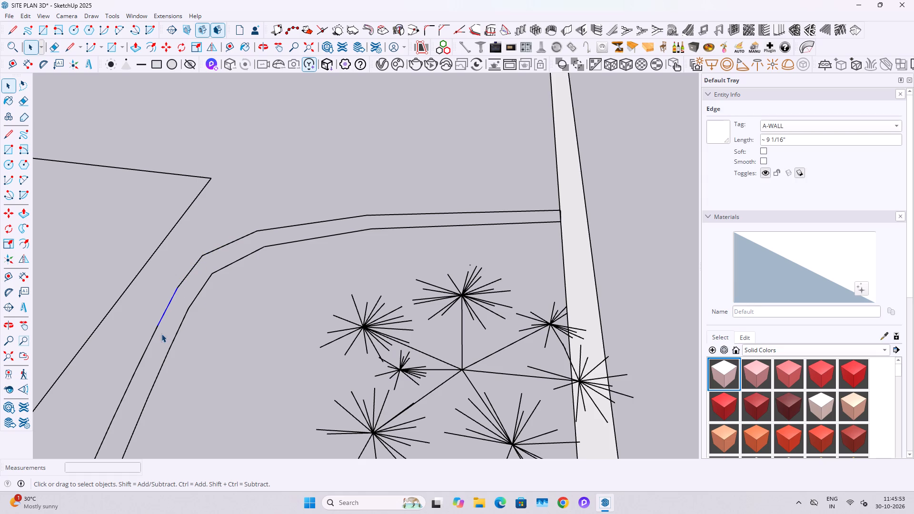
{"action": "left_click", "coordinate": [143, 348]}
{"action": "left_click", "coordinate": [142, 358]}
{"action": "scroll", "coordinate": [153, 355], "scroll_direction": "down", "scroll_amount": 5}
{"action": "middle_click_drag", "start_coordinate": [146, 363], "coordinate": [257, 232], "text": "shift"}
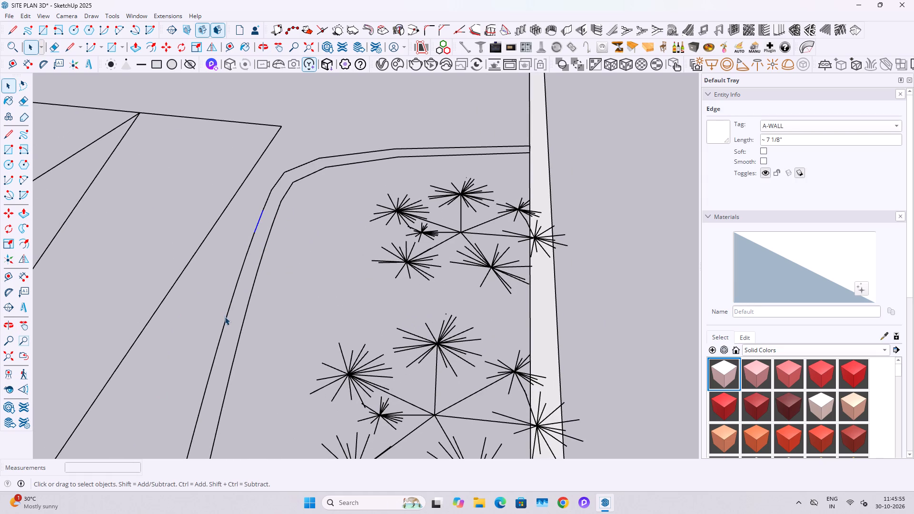
{"action": "left_click", "coordinate": [225, 317]}
Fill the curved bed border with bridging lines at three bends, about 4 1/2", 4 1/8" and 3 5/8", plus one diagonal in the last segment.
{"action": "key", "text": "l"}
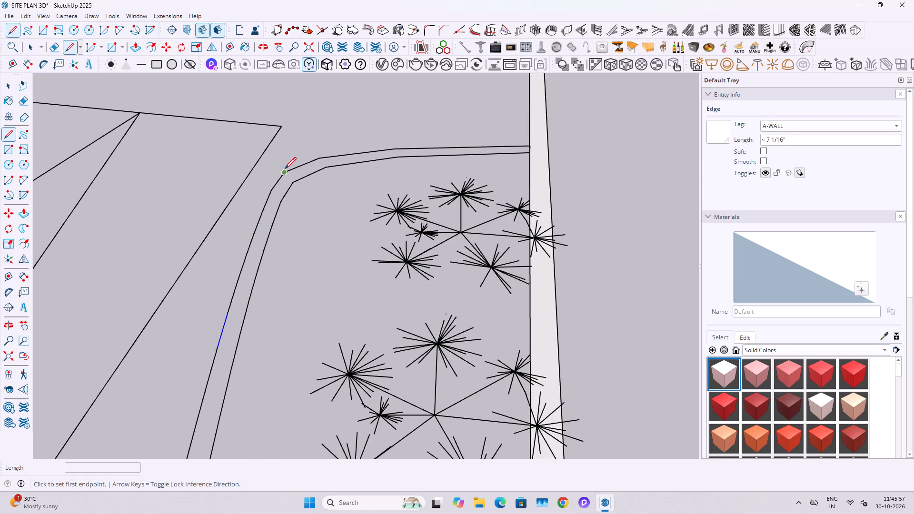
{"action": "left_click", "coordinate": [286, 170]}
{"action": "left_click", "coordinate": [293, 183]}
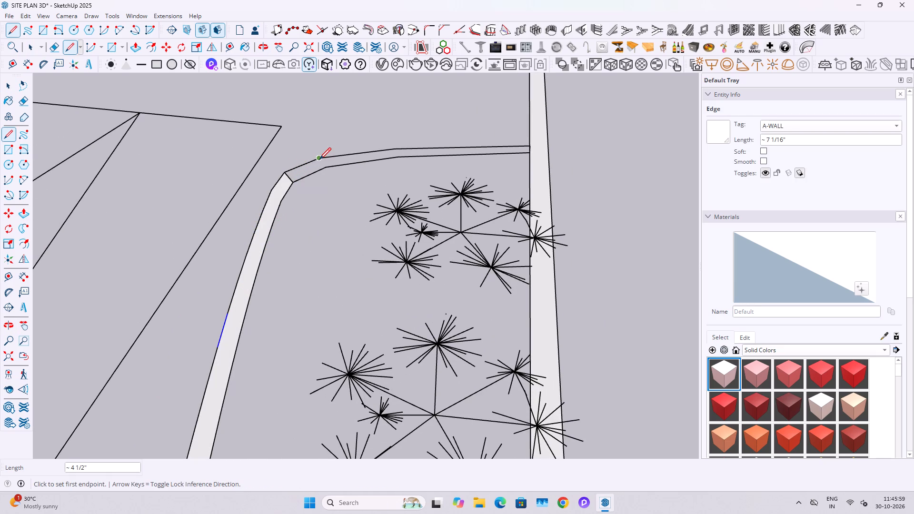
{"action": "left_click", "coordinate": [319, 160]}
{"action": "left_click", "coordinate": [328, 168]}
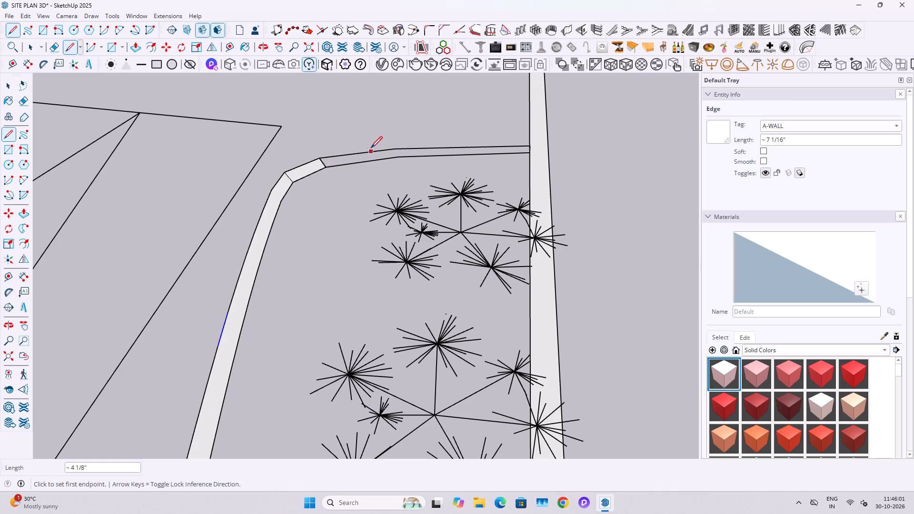
{"action": "left_click", "coordinate": [398, 146]}
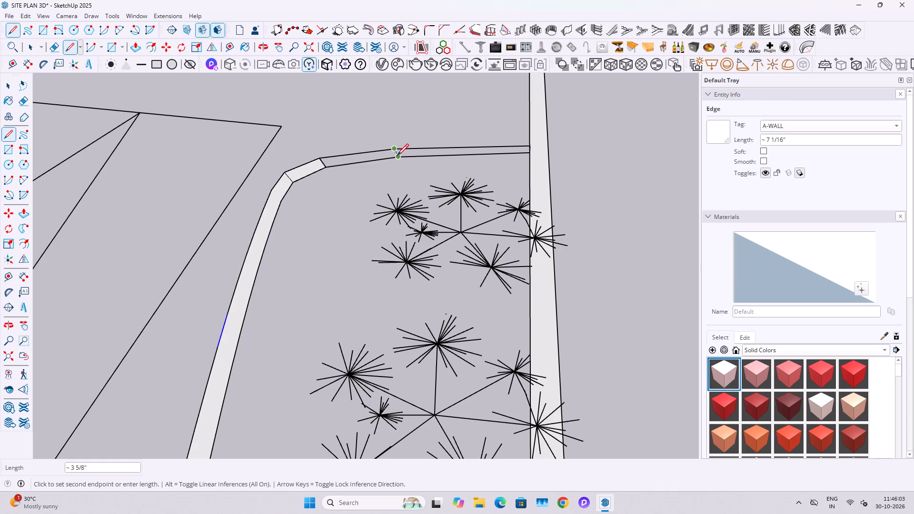
{"action": "left_click", "coordinate": [394, 157]}
{"action": "scroll", "coordinate": [445, 157], "scroll_direction": "up", "scroll_amount": 3}
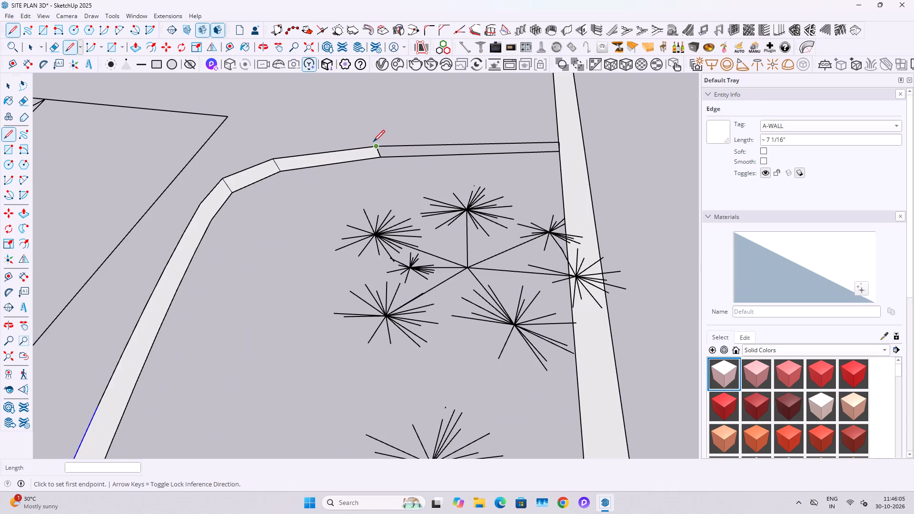
{"action": "left_click", "coordinate": [373, 142]}
{"action": "left_click", "coordinate": [562, 149]}
Erase the diagonal and the three bridging lines inside the bed border so it forms one continuous face.
{"action": "scroll", "coordinate": [454, 155], "scroll_direction": "up", "scroll_amount": 2}
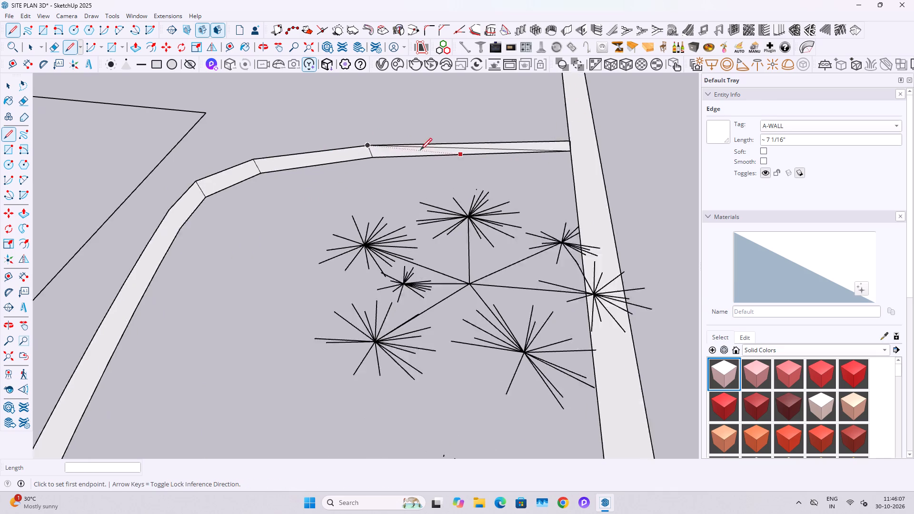
{"action": "scroll", "coordinate": [420, 151], "scroll_direction": "up", "scroll_amount": 9}
{"action": "key", "text": "space"}
{"action": "key", "text": "e"}
{"action": "left_click_drag", "start_coordinate": [418, 149], "coordinate": [438, 139]}
{"action": "left_click_drag", "start_coordinate": [316, 151], "coordinate": [308, 151]}
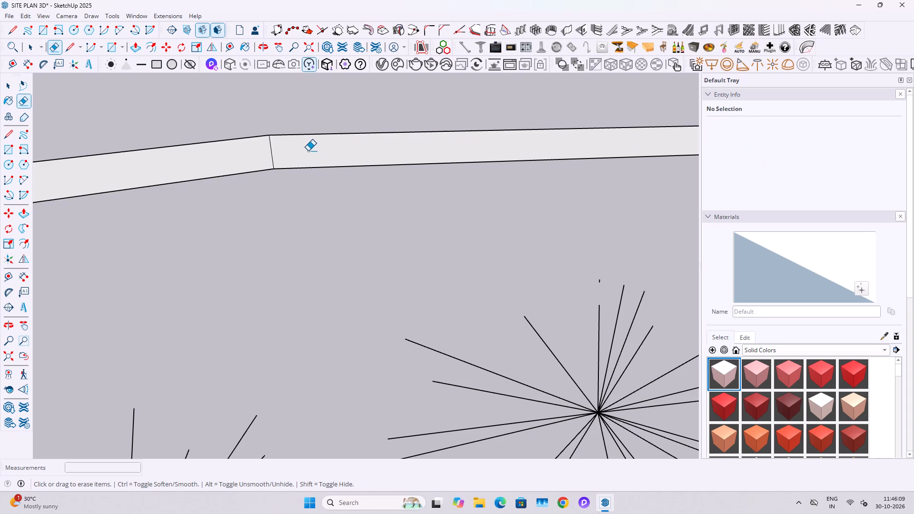
{"action": "left_click_drag", "start_coordinate": [308, 151], "coordinate": [270, 153]}
{"action": "scroll", "coordinate": [427, 154], "scroll_direction": "down", "scroll_amount": 5}
{"action": "middle_click_drag", "start_coordinate": [167, 184], "coordinate": [411, 180], "text": "shift"}
{"action": "scroll", "coordinate": [351, 181], "scroll_direction": "up", "scroll_amount": 4}
{"action": "left_click_drag", "start_coordinate": [374, 175], "coordinate": [362, 178]}
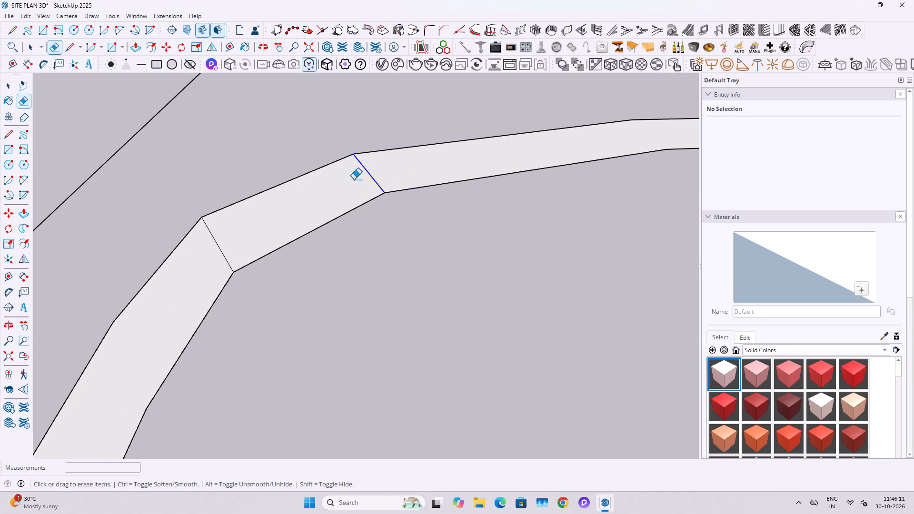
{"action": "left_click_drag", "start_coordinate": [211, 236], "coordinate": [209, 243]}
Erase the short dividing edge where the two curved bed borders meet in a point near the boundary wall's corner.
{"action": "scroll", "coordinate": [356, 169], "scroll_direction": "down", "scroll_amount": 14}
{"action": "middle_click_drag", "start_coordinate": [262, 299], "coordinate": [286, 236]}
{"action": "scroll", "coordinate": [290, 230], "scroll_direction": "up", "scroll_amount": 1, "text": "shift"}
{"action": "scroll", "coordinate": [287, 233], "scroll_direction": "down", "scroll_amount": 7, "text": "shift"}
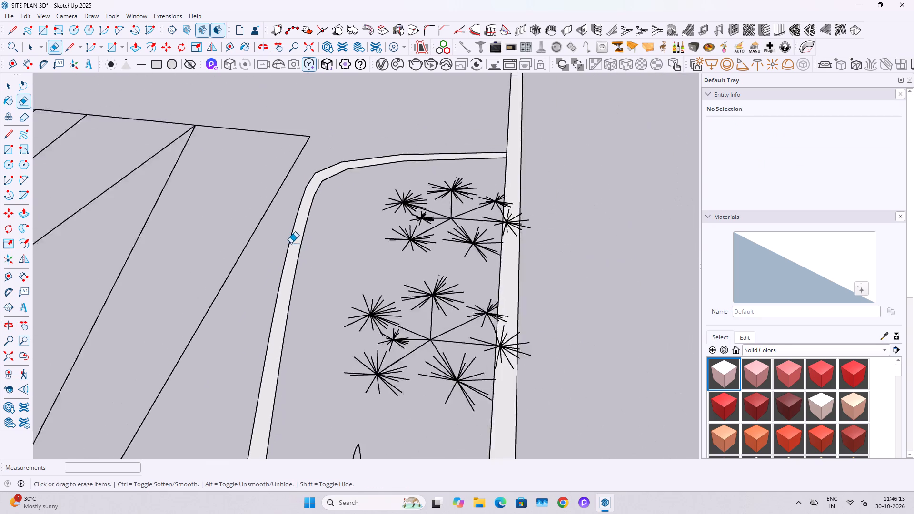
{"action": "scroll", "coordinate": [291, 243], "scroll_direction": "down", "scroll_amount": 14, "text": "shift"}
{"action": "middle_click_drag", "start_coordinate": [341, 250], "coordinate": [167, 282]}
{"action": "middle_click_drag", "start_coordinate": [394, 207], "coordinate": [447, 345], "text": "shift"}
{"action": "middle_click_drag", "start_coordinate": [423, 298], "coordinate": [378, 340]}
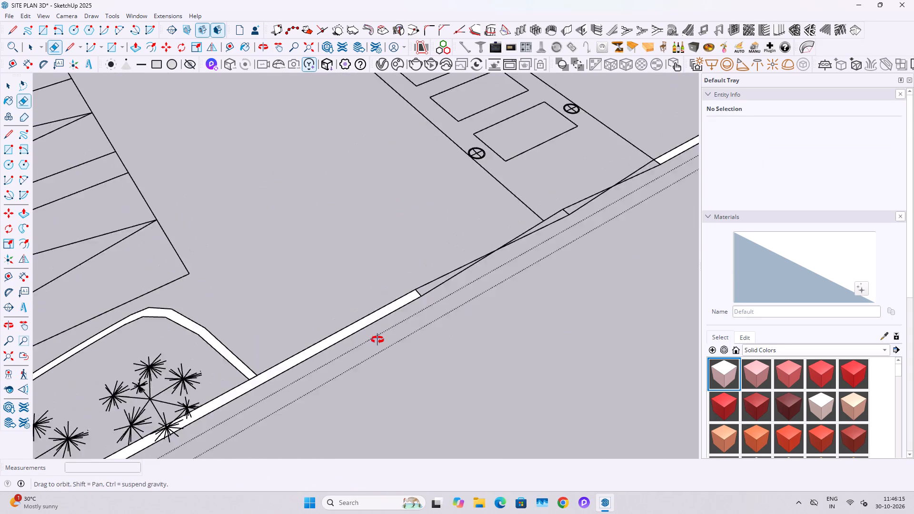
{"action": "middle_click_drag", "start_coordinate": [378, 340], "coordinate": [352, 345]}
{"action": "key", "text": "space"}
{"action": "scroll", "coordinate": [341, 324], "scroll_direction": "down", "scroll_amount": 5}
{"action": "middle_click_drag", "start_coordinate": [354, 299], "coordinate": [548, 280], "text": "shift"}
{"action": "scroll", "coordinate": [522, 279], "scroll_direction": "down", "scroll_amount": 7, "text": "shift"}
{"action": "middle_click_drag", "start_coordinate": [313, 308], "coordinate": [357, 295], "text": "shift"}
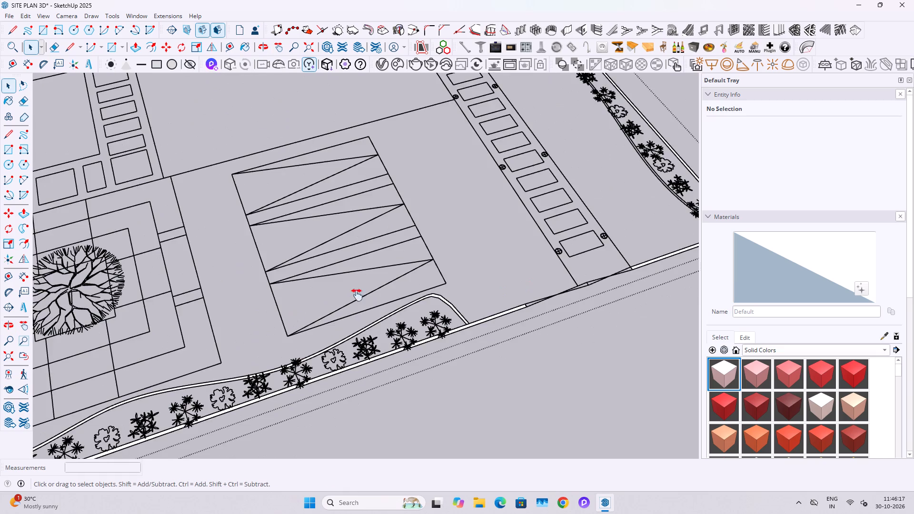
{"action": "middle_click_drag", "start_coordinate": [357, 295], "coordinate": [528, 243], "text": "shift"}
{"action": "scroll", "coordinate": [131, 419], "scroll_direction": "up", "scroll_amount": 4, "text": "shift"}
{"action": "middle_click_drag", "start_coordinate": [102, 414], "coordinate": [406, 261], "text": "shift"}
{"action": "scroll", "coordinate": [360, 286], "scroll_direction": "up", "scroll_amount": 5}
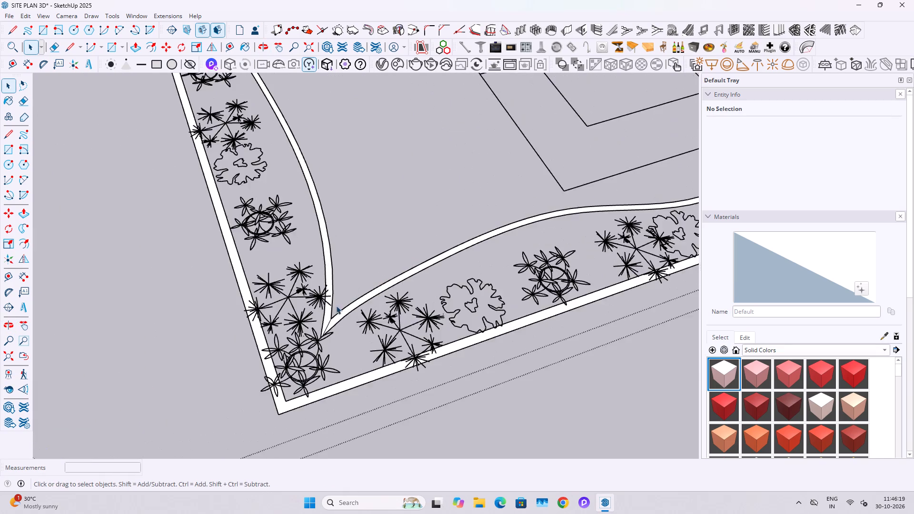
{"action": "scroll", "coordinate": [336, 306], "scroll_direction": "up", "scroll_amount": 13}
{"action": "key", "text": "e"}
{"action": "left_click_drag", "start_coordinate": [324, 355], "coordinate": [330, 369]}
{"action": "scroll", "coordinate": [328, 352], "scroll_direction": "down", "scroll_amount": 17}
{"action": "key", "text": "space"}
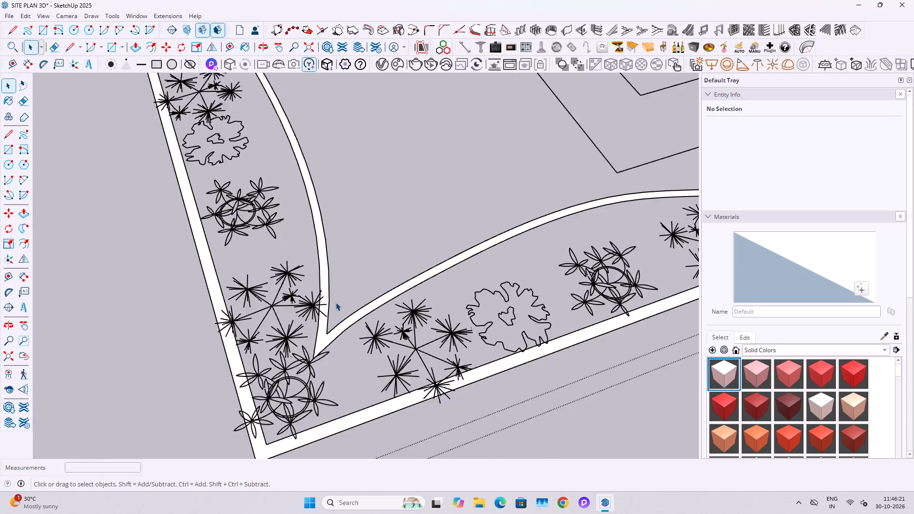
Draw a mitre line across the bed border's sharp corner beside the square seating area, between its outer and inner corner points.
{"action": "scroll", "coordinate": [336, 302], "scroll_direction": "down", "scroll_amount": 15}
{"action": "middle_click_drag", "start_coordinate": [576, 192], "coordinate": [366, 394], "text": "shift"}
{"action": "middle_click_drag", "start_coordinate": [288, 260], "coordinate": [448, 435], "text": "shift"}
{"action": "scroll", "coordinate": [377, 241], "scroll_direction": "up", "scroll_amount": 8}
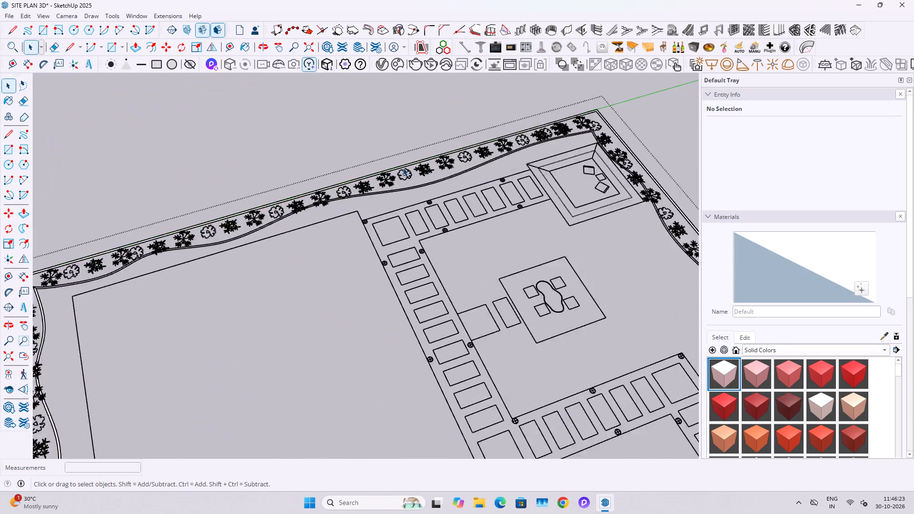
{"action": "scroll", "coordinate": [403, 168], "scroll_direction": "up", "scroll_amount": 13}
{"action": "middle_click_drag", "start_coordinate": [429, 237], "coordinate": [86, 374], "text": "shift"}
{"action": "scroll", "coordinate": [253, 336], "scroll_direction": "down", "scroll_amount": 6, "text": "shift"}
{"action": "middle_click_drag", "start_coordinate": [439, 319], "coordinate": [141, 451], "text": "shift"}
{"action": "scroll", "coordinate": [387, 352], "scroll_direction": "up", "scroll_amount": 2, "text": "shift"}
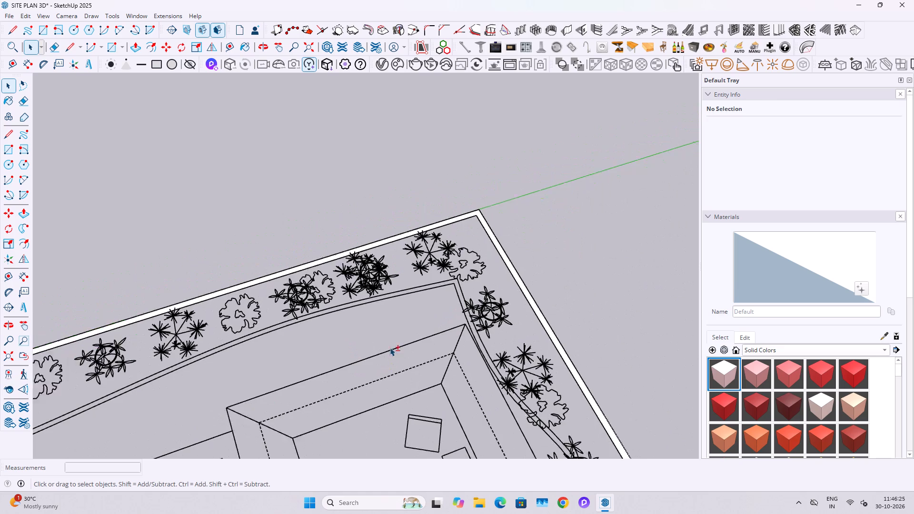
{"action": "scroll", "coordinate": [390, 347], "scroll_direction": "up", "scroll_amount": 11, "text": "shift"}
{"action": "key", "text": "l"}
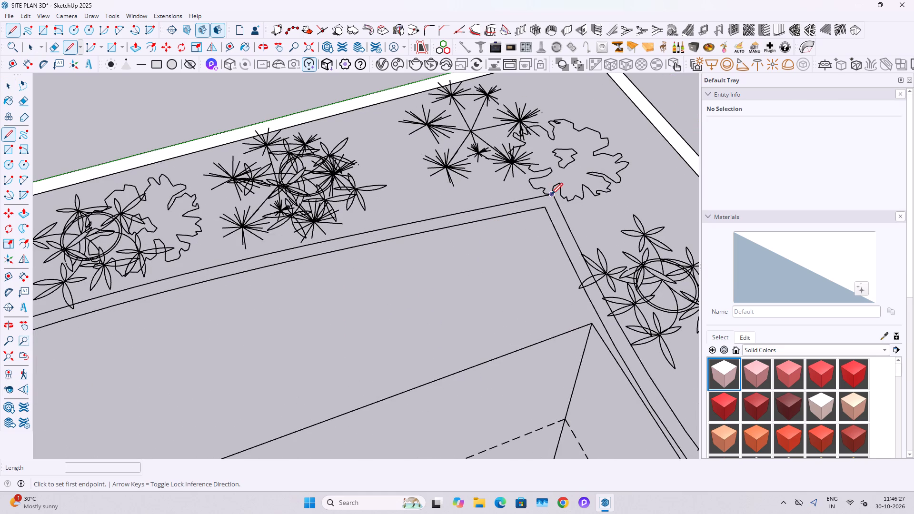
{"action": "left_click", "coordinate": [551, 196]}
{"action": "left_click", "coordinate": [545, 210]}
{"action": "key", "text": "space"}
{"action": "scroll", "coordinate": [520, 211], "scroll_direction": "up", "scroll_amount": 3}
{"action": "scroll", "coordinate": [509, 221], "scroll_direction": "down", "scroll_amount": 14}
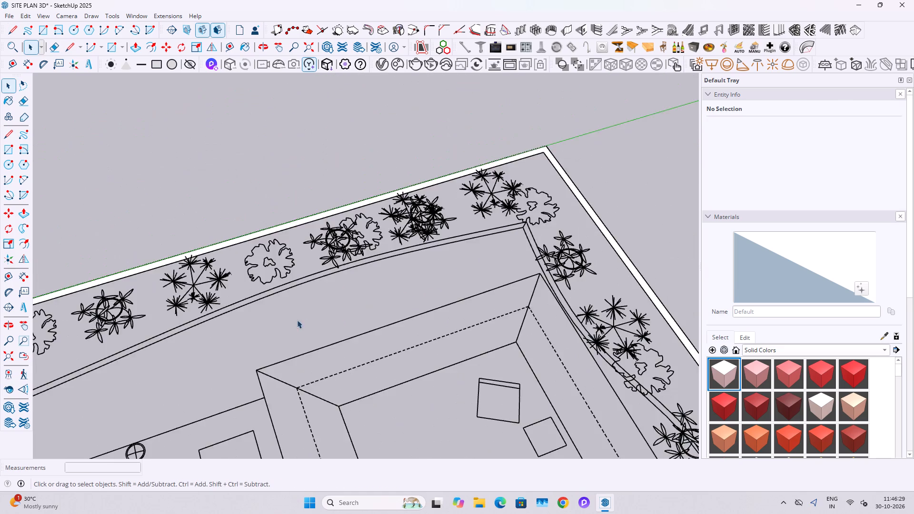
Bridge the curved bed border along the green axis with a line about 3 7/16" long plus a short diagonal starting from it.
{"action": "middle_click_drag", "start_coordinate": [297, 320], "coordinate": [673, 217], "text": "shift"}
{"action": "left_click", "coordinate": [374, 303]}
{"action": "scroll", "coordinate": [376, 303], "scroll_direction": "up", "scroll_amount": 5}
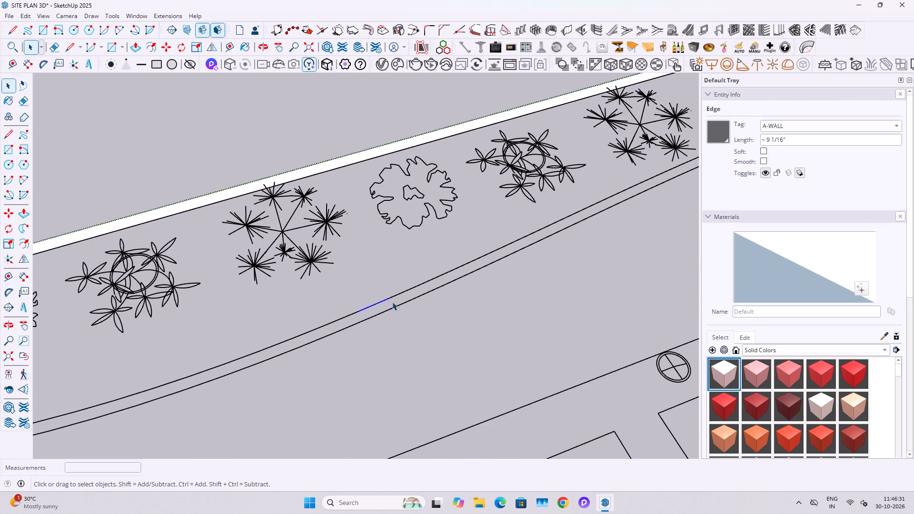
{"action": "key", "text": "l"}
{"action": "left_click", "coordinate": [390, 297]}
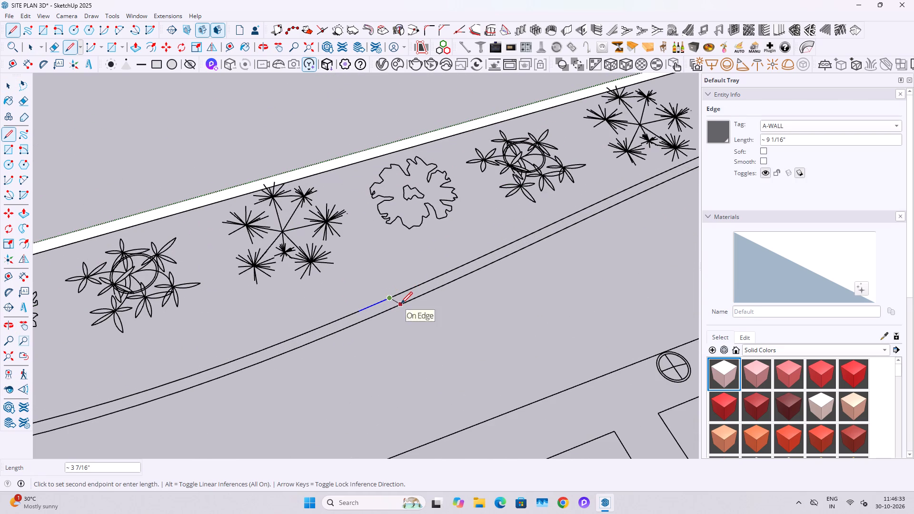
{"action": "left_click", "coordinate": [401, 305]}
{"action": "left_click", "coordinate": [392, 298]}
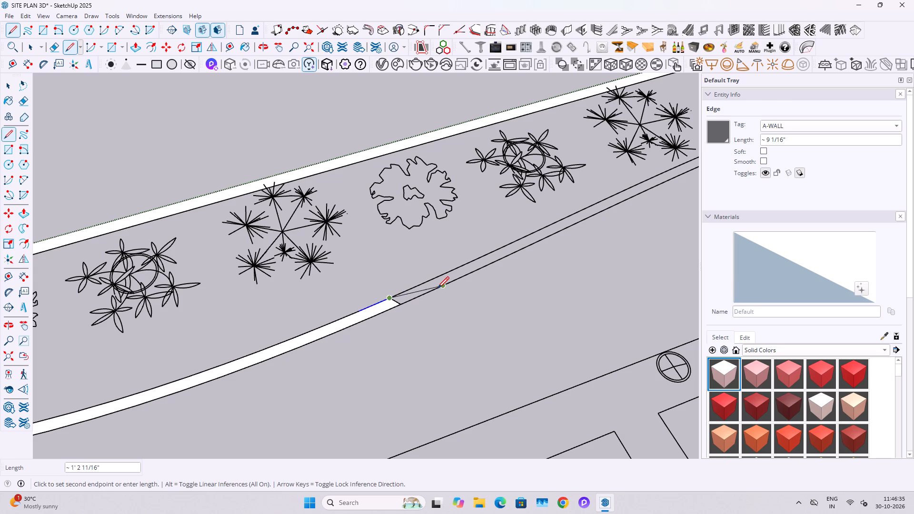
{"action": "left_click", "coordinate": [437, 289]}
Fill the bed border around the mitred corner with zigzag lines, including crossings about 3 3/16" and 3 5/8" and a diagonal about 6 1/16".
{"action": "scroll", "coordinate": [437, 289], "scroll_direction": "down", "scroll_amount": 4}
{"action": "middle_click_drag", "start_coordinate": [533, 244], "coordinate": [199, 388], "text": "shift"}
{"action": "middle_click_drag", "start_coordinate": [510, 276], "coordinate": [370, 323], "text": "shift"}
{"action": "scroll", "coordinate": [487, 287], "scroll_direction": "up", "scroll_amount": 9}
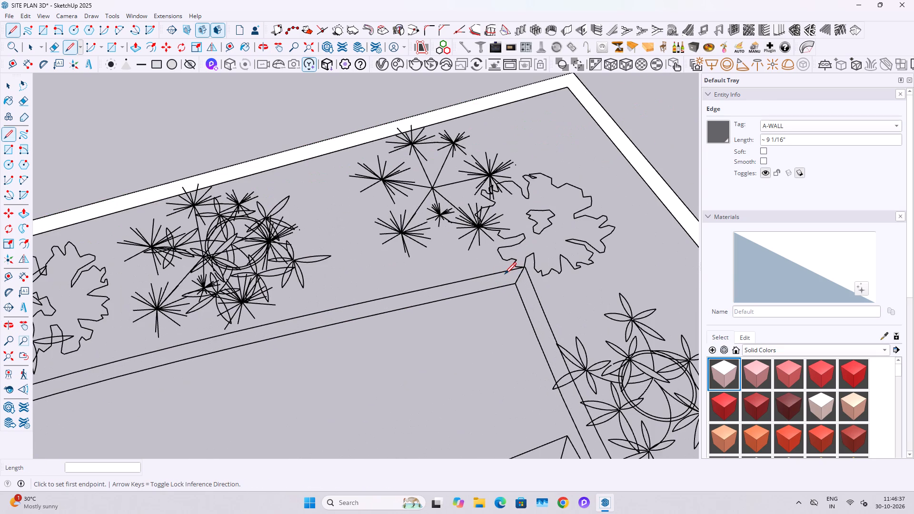
{"action": "left_click", "coordinate": [507, 274]}
{"action": "left_click", "coordinate": [507, 284]}
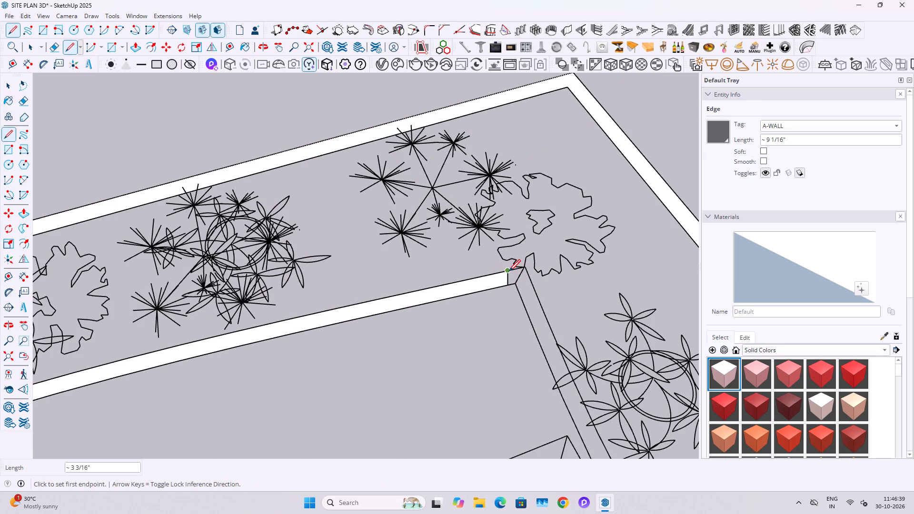
{"action": "left_click", "coordinate": [508, 272]}
{"action": "left_click", "coordinate": [528, 280]}
{"action": "left_click", "coordinate": [528, 281]}
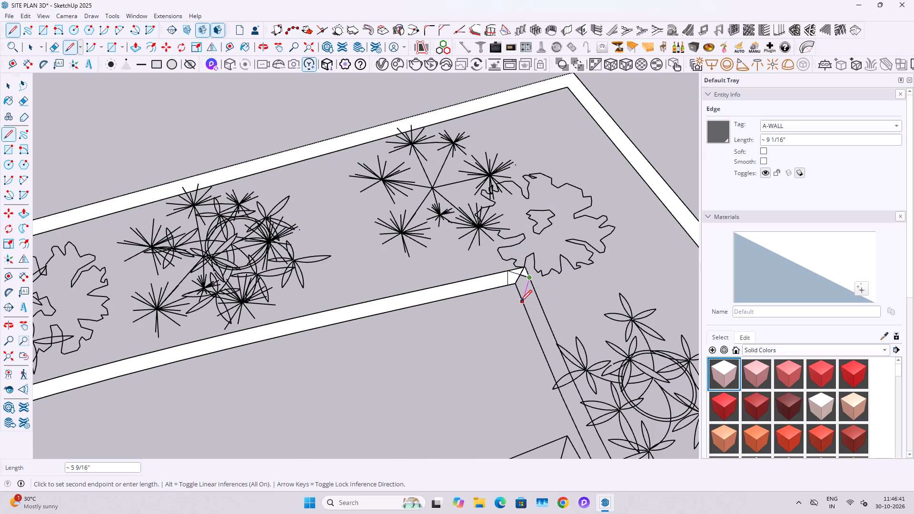
{"action": "left_click", "coordinate": [520, 303]}
{"action": "scroll", "coordinate": [525, 301], "scroll_direction": "up", "scroll_amount": 5}
{"action": "left_click", "coordinate": [523, 302]}
{"action": "left_click", "coordinate": [551, 311]}
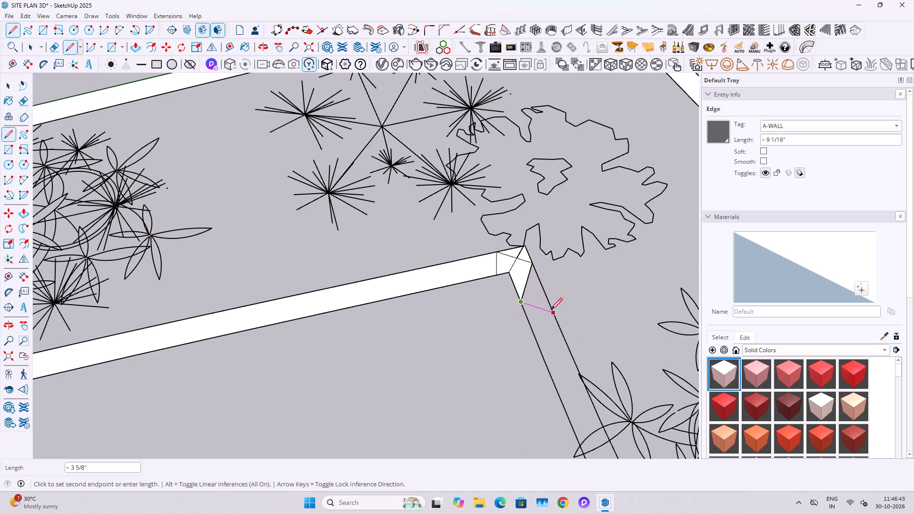
{"action": "left_click", "coordinate": [543, 360]}
Fill the border's stretch past the corner with diagonals about 2' 4 7/8" and 1' 11 3/8", plus a crossing line about 3 1/16" long.
{"action": "left_click", "coordinate": [555, 314]}
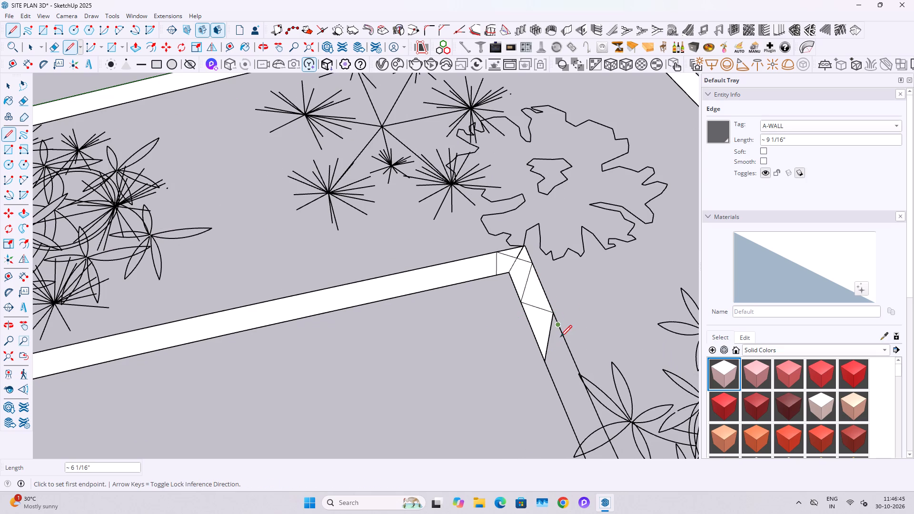
{"action": "left_click", "coordinate": [554, 316]}
{"action": "scroll", "coordinate": [574, 367], "scroll_direction": "down", "scroll_amount": 5}
{"action": "middle_click_drag", "start_coordinate": [573, 405], "coordinate": [454, 268], "text": "shift"}
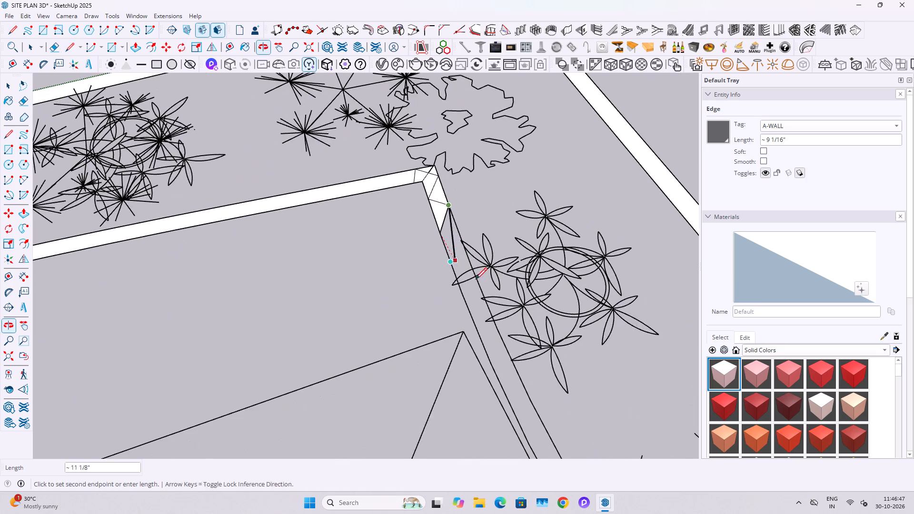
{"action": "scroll", "coordinate": [505, 334], "scroll_direction": "down", "scroll_amount": 1}
{"action": "left_click", "coordinate": [495, 364]}
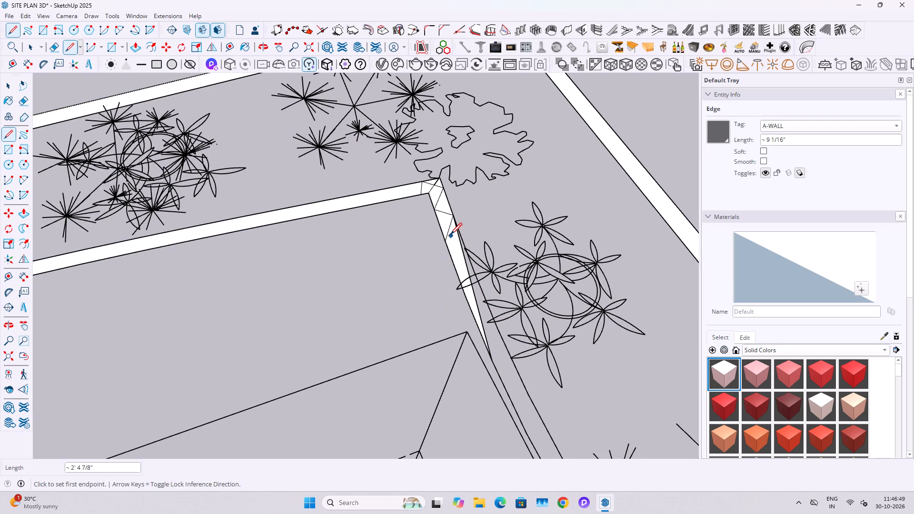
{"action": "left_click", "coordinate": [450, 238]}
{"action": "left_click", "coordinate": [507, 348]}
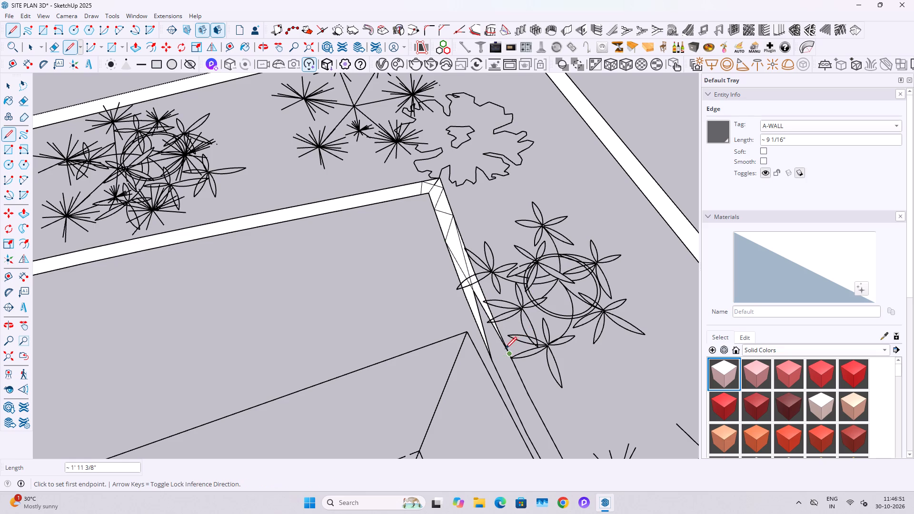
{"action": "left_click", "coordinate": [510, 350]}
{"action": "left_click", "coordinate": [490, 357]}
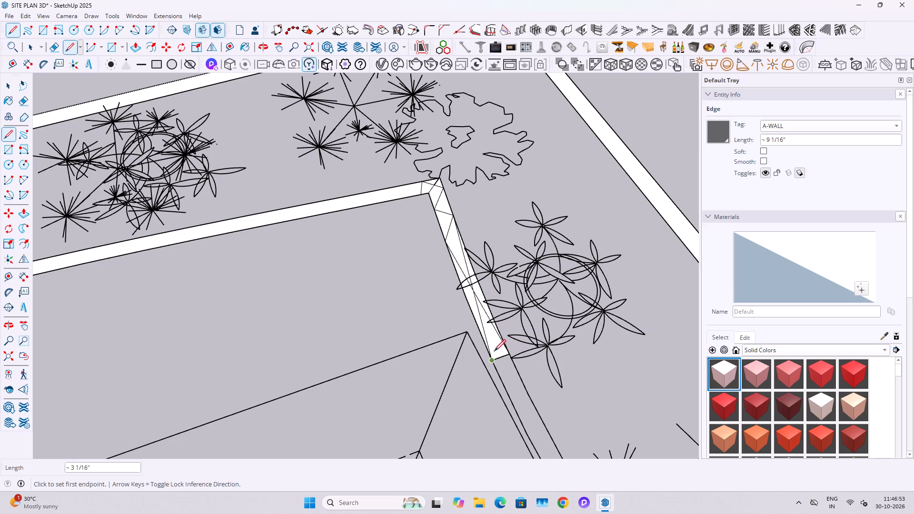
Close the far end of the curved bed border against the boundary wall with a line about 3 13/16" long.
{"action": "scroll", "coordinate": [495, 345], "scroll_direction": "down", "scroll_amount": 15}
{"action": "middle_click_drag", "start_coordinate": [544, 382], "coordinate": [451, 232], "text": "shift"}
{"action": "middle_click_drag", "start_coordinate": [540, 374], "coordinate": [447, 224], "text": "shift"}
{"action": "scroll", "coordinate": [469, 349], "scroll_direction": "down", "scroll_amount": 6, "text": "shift"}
{"action": "middle_click_drag", "start_coordinate": [483, 372], "coordinate": [378, 234], "text": "shift"}
{"action": "scroll", "coordinate": [410, 292], "scroll_direction": "up", "scroll_amount": 1, "text": "shift"}
{"action": "middle_click_drag", "start_coordinate": [467, 390], "coordinate": [389, 223], "text": "shift"}
{"action": "middle_click_drag", "start_coordinate": [471, 391], "coordinate": [425, 223], "text": "shift"}
{"action": "scroll", "coordinate": [420, 237], "scroll_direction": "down", "scroll_amount": 5, "text": "shift"}
{"action": "middle_click_drag", "start_coordinate": [487, 377], "coordinate": [410, 228], "text": "shift"}
{"action": "scroll", "coordinate": [398, 250], "scroll_direction": "down", "scroll_amount": 5, "text": "shift"}
{"action": "middle_click_drag", "start_coordinate": [475, 379], "coordinate": [396, 267], "text": "shift"}
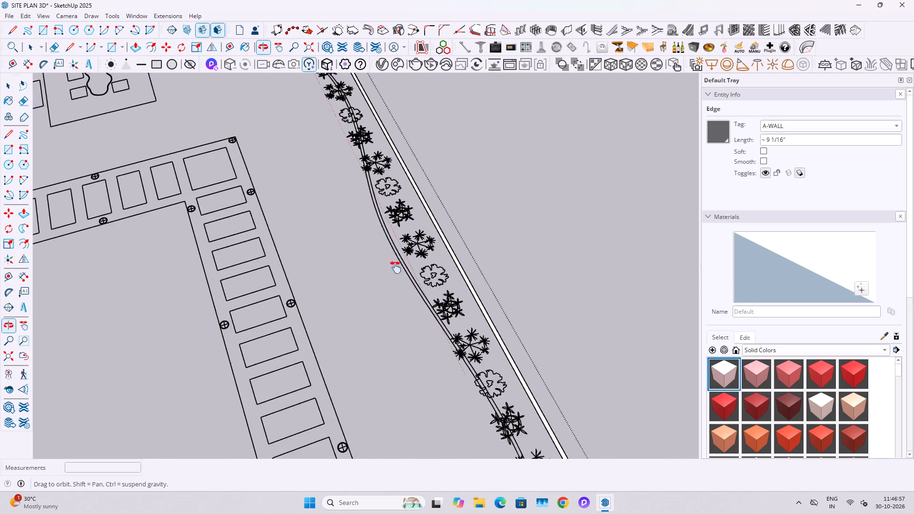
{"action": "middle_click_drag", "start_coordinate": [396, 267], "coordinate": [376, 184], "text": "shift"}
{"action": "scroll", "coordinate": [383, 169], "scroll_direction": "down", "scroll_amount": 11, "text": "shift"}
{"action": "scroll", "coordinate": [460, 313], "scroll_direction": "up", "scroll_amount": 20, "text": "shift"}
{"action": "scroll", "coordinate": [460, 313], "scroll_direction": "up", "scroll_amount": 6, "text": "shift"}
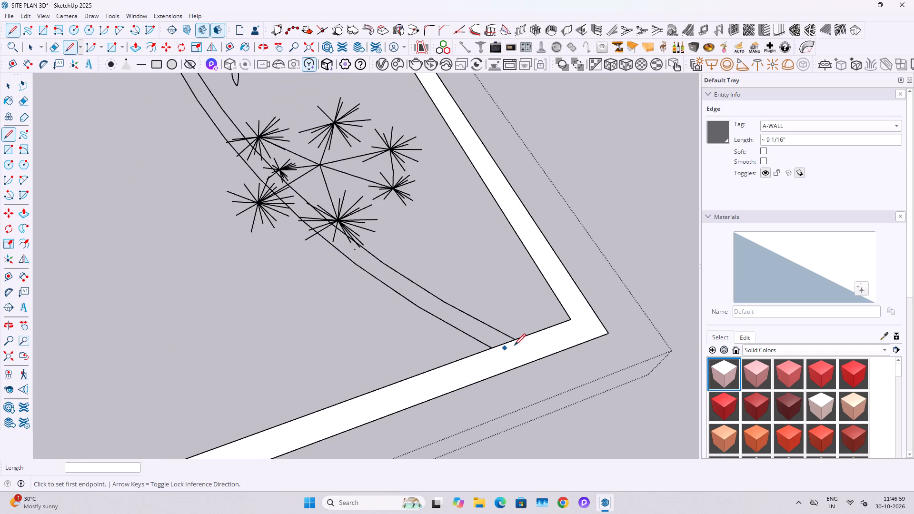
{"action": "left_click", "coordinate": [516, 339]}
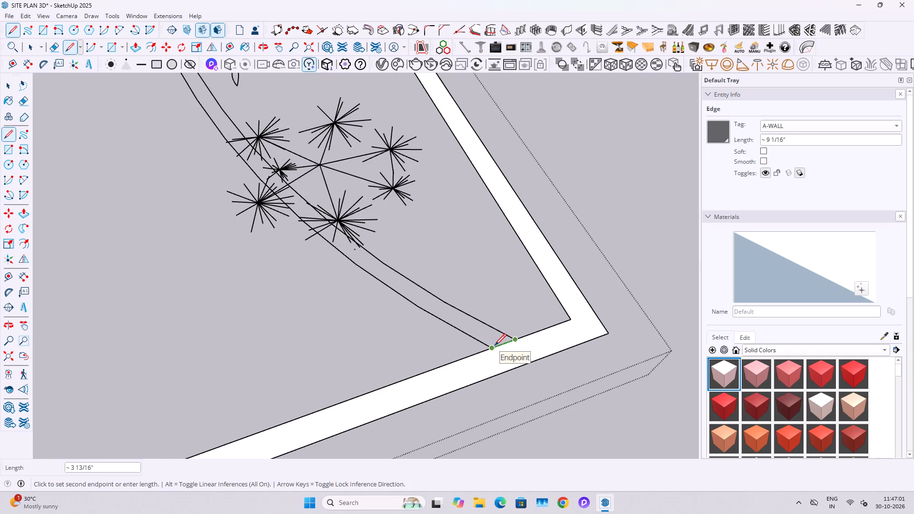
{"action": "left_click", "coordinate": [495, 346]}
Bridge the long curved bed border partway along its length with a line about 4 7/8" long.
{"action": "scroll", "coordinate": [495, 346], "scroll_direction": "down", "scroll_amount": 16}
{"action": "middle_click_drag", "start_coordinate": [368, 200], "coordinate": [477, 464], "text": "shift"}
{"action": "key", "text": "space"}
{"action": "scroll", "coordinate": [337, 161], "scroll_direction": "up", "scroll_amount": 4}
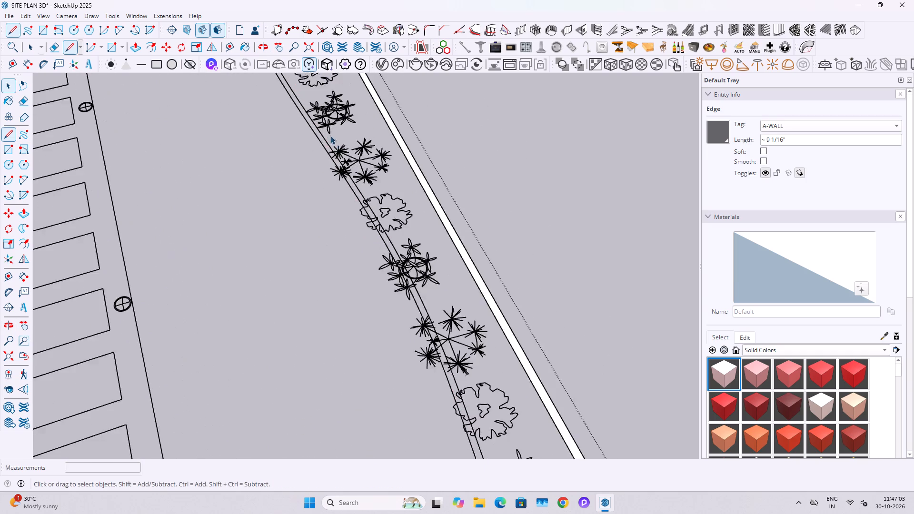
{"action": "scroll", "coordinate": [330, 136], "scroll_direction": "up", "scroll_amount": 8}
{"action": "middle_click_drag", "start_coordinate": [258, 154], "coordinate": [512, 513], "text": "shift"}
{"action": "scroll", "coordinate": [461, 282], "scroll_direction": "up", "scroll_amount": 7, "text": "shift"}
{"action": "key", "text": "l"}
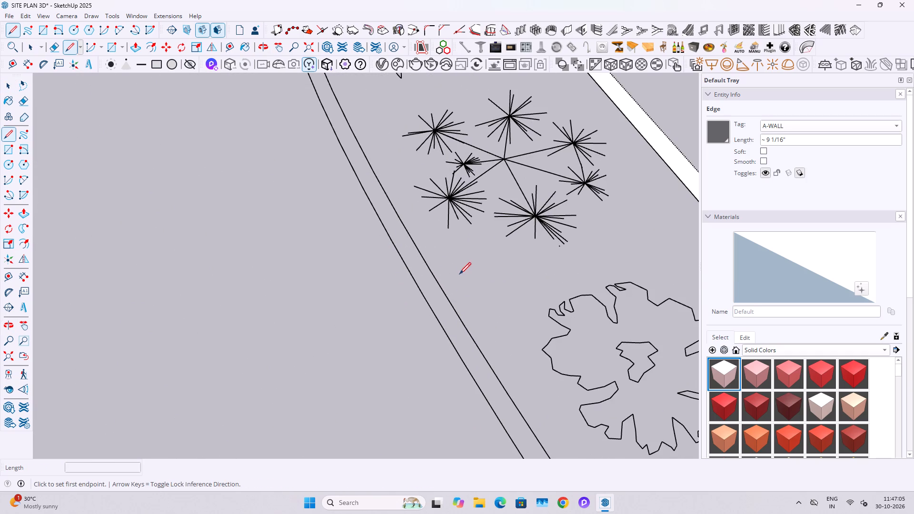
{"action": "left_click", "coordinate": [447, 297]}
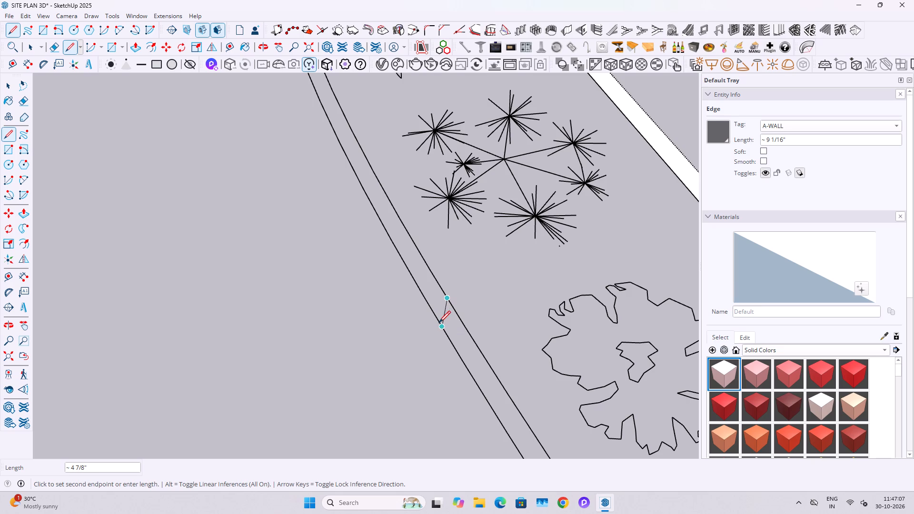
{"action": "left_click", "coordinate": [439, 324]}
Erase that bridging line so the long curved bed border forms one continuous face.
{"action": "scroll", "coordinate": [432, 296], "scroll_direction": "down", "scroll_amount": 4}
{"action": "key", "text": "space"}
{"action": "scroll", "coordinate": [442, 309], "scroll_direction": "up", "scroll_amount": 7}
{"action": "key", "text": "e"}
{"action": "left_click_drag", "start_coordinate": [442, 309], "coordinate": [438, 299]}
{"action": "scroll", "coordinate": [429, 293], "scroll_direction": "down", "scroll_amount": 10}
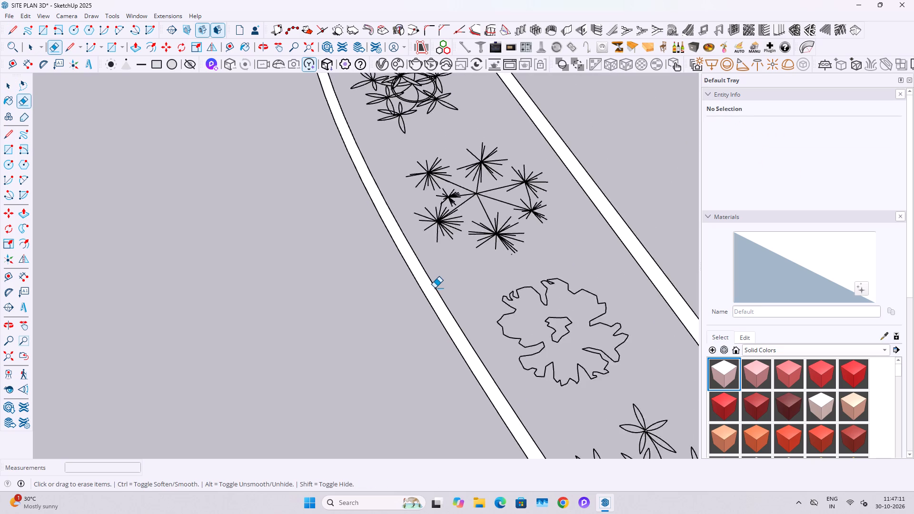
Erase the crossing line and short diagonal inside the curved bed border that runs along the green axis.
{"action": "scroll", "coordinate": [435, 288], "scroll_direction": "down", "scroll_amount": 19}
{"action": "scroll", "coordinate": [435, 288], "scroll_direction": "down", "scroll_amount": 4}
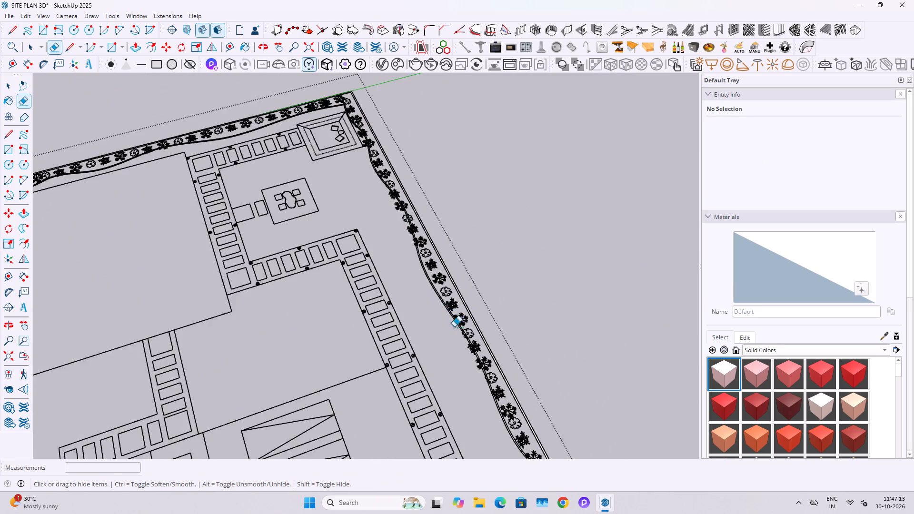
{"action": "scroll", "coordinate": [454, 327], "scroll_direction": "down", "scroll_amount": 1}
{"action": "middle_click_drag", "start_coordinate": [457, 334], "coordinate": [353, 217], "text": "shift"}
{"action": "scroll", "coordinate": [317, 199], "scroll_direction": "down", "scroll_amount": 1, "text": "shift"}
{"action": "scroll", "coordinate": [378, 279], "scroll_direction": "up", "scroll_amount": 17, "text": "shift"}
{"action": "key", "text": "space"}
{"action": "scroll", "coordinate": [406, 331], "scroll_direction": "down", "scroll_amount": 17}
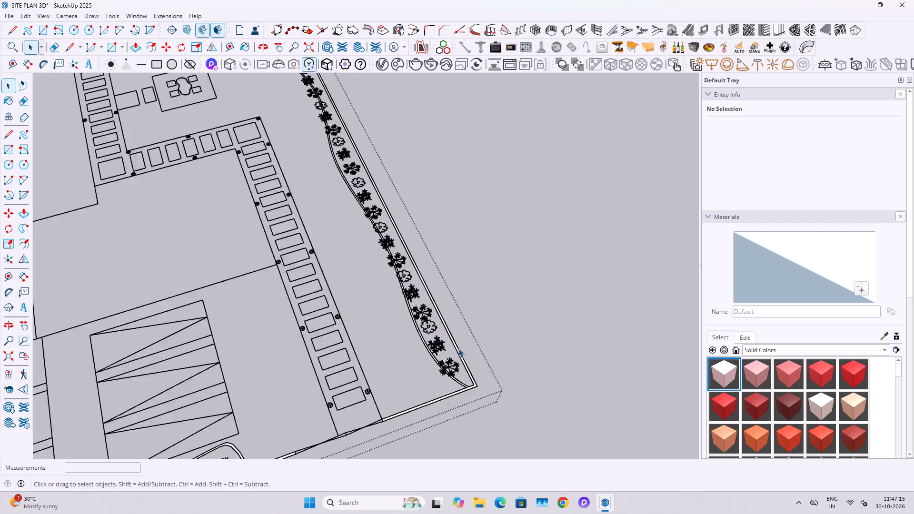
{"action": "middle_click_drag", "start_coordinate": [344, 297], "coordinate": [507, 419], "text": "shift"}
{"action": "middle_click_drag", "start_coordinate": [409, 202], "coordinate": [395, 327], "text": "shift"}
{"action": "scroll", "coordinate": [398, 287], "scroll_direction": "up", "scroll_amount": 1, "text": "shift"}
{"action": "scroll", "coordinate": [144, 294], "scroll_direction": "up", "scroll_amount": 13}
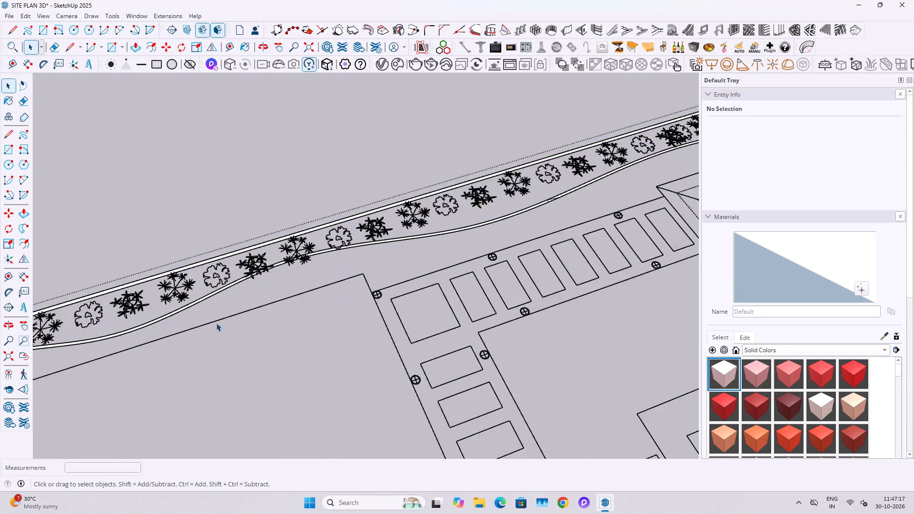
{"action": "scroll", "coordinate": [216, 323], "scroll_direction": "up", "scroll_amount": 12}
{"action": "scroll", "coordinate": [206, 280], "scroll_direction": "down", "scroll_amount": 14}
{"action": "middle_click_drag", "start_coordinate": [516, 269], "coordinate": [206, 431], "text": "shift"}
{"action": "scroll", "coordinate": [229, 356], "scroll_direction": "up", "scroll_amount": 9, "text": "shift"}
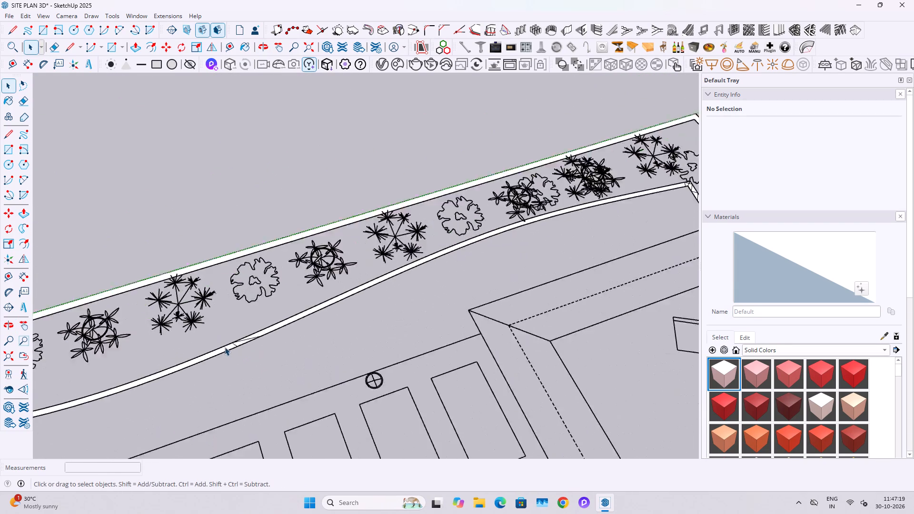
{"action": "scroll", "coordinate": [225, 347], "scroll_direction": "up", "scroll_amount": 18, "text": "shift"}
{"action": "key", "text": "e"}
{"action": "left_click_drag", "start_coordinate": [261, 348], "coordinate": [307, 321]}
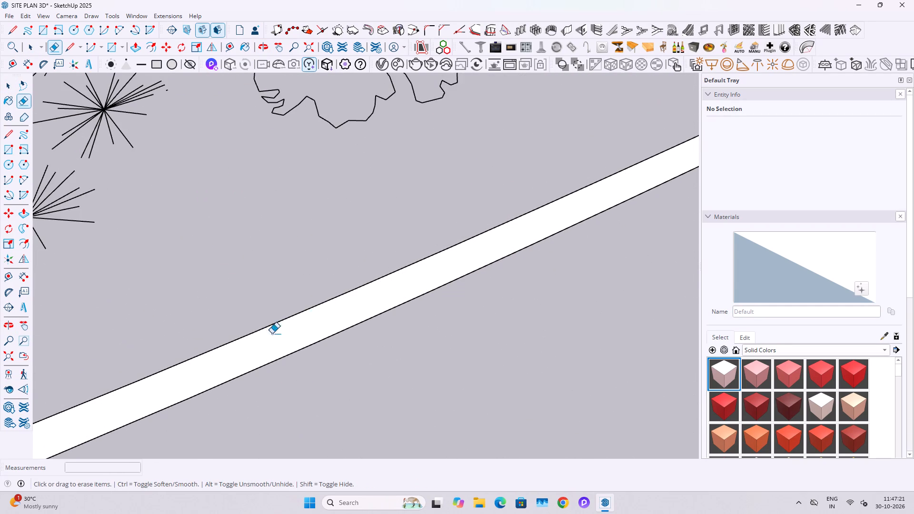
Erase the diagonal and crossing lines inside the bed border at its sharp corner and down the adjoining leg.
{"action": "scroll", "coordinate": [268, 339], "scroll_direction": "down", "scroll_amount": 16}
{"action": "middle_click_drag", "start_coordinate": [522, 299], "coordinate": [0, 474], "text": "shift"}
{"action": "middle_click_drag", "start_coordinate": [398, 278], "coordinate": [223, 345], "text": "shift"}
{"action": "scroll", "coordinate": [395, 305], "scroll_direction": "up", "scroll_amount": 12, "text": "shift"}
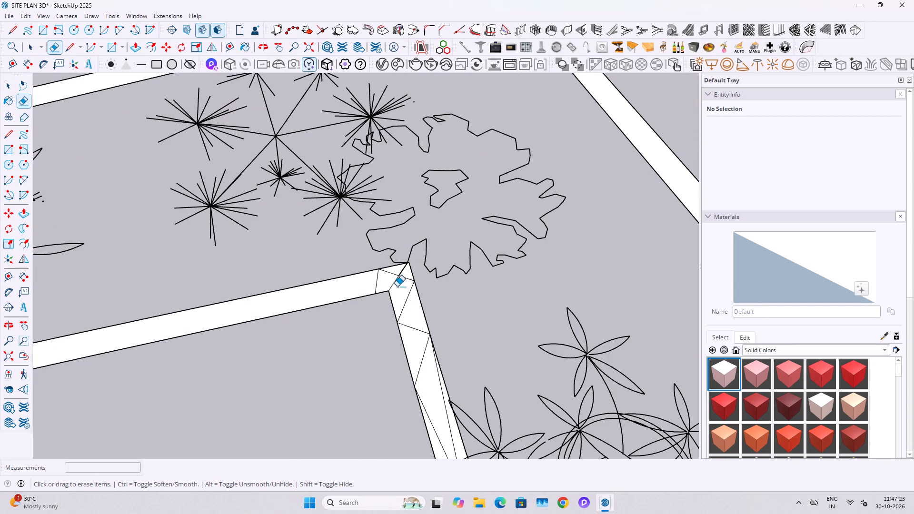
{"action": "left_click_drag", "start_coordinate": [391, 282], "coordinate": [405, 283]}
{"action": "left_click", "coordinate": [406, 277]}
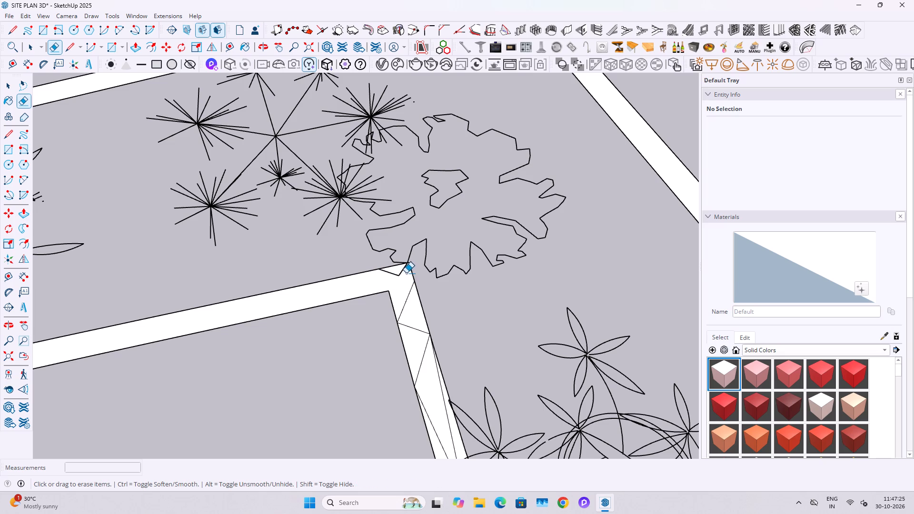
{"action": "left_click_drag", "start_coordinate": [405, 273], "coordinate": [397, 276]}
{"action": "left_click_drag", "start_coordinate": [407, 289], "coordinate": [436, 406]}
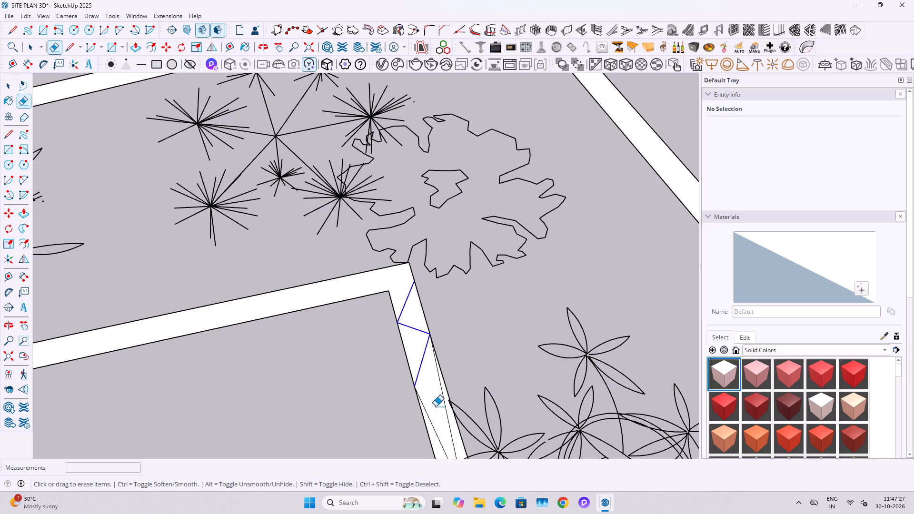
{"action": "left_click_drag", "start_coordinate": [436, 406], "coordinate": [458, 444]}
{"action": "scroll", "coordinate": [429, 315], "scroll_direction": "down", "scroll_amount": 5}
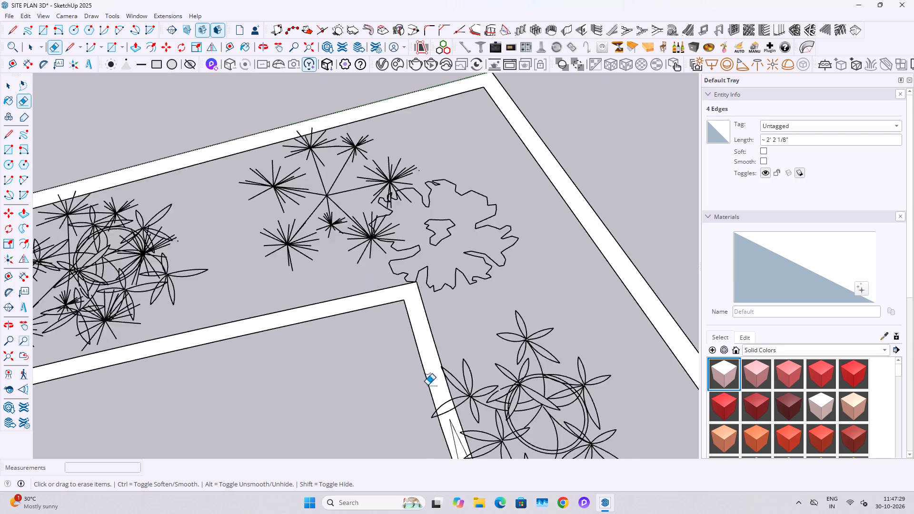
Erase the remaining triangle of lines inside the bed border further down that leg, beside the leafy plant symbols.
{"action": "scroll", "coordinate": [427, 385], "scroll_direction": "down", "scroll_amount": 2}
{"action": "middle_click_drag", "start_coordinate": [427, 389], "coordinate": [407, 140], "text": "shift"}
{"action": "scroll", "coordinate": [407, 140], "scroll_direction": "up", "scroll_amount": 10, "text": "shift"}
{"action": "left_click_drag", "start_coordinate": [437, 181], "coordinate": [415, 113]}
{"action": "key", "text": "ctrl+z"}
{"action": "left_click_drag", "start_coordinate": [451, 178], "coordinate": [446, 154]}
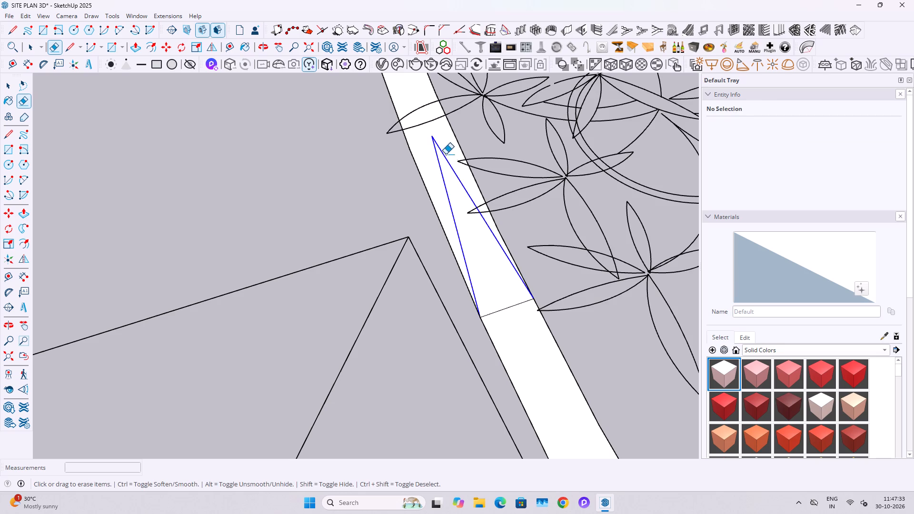
{"action": "left_click_drag", "start_coordinate": [446, 154], "coordinate": [455, 186]}
{"action": "left_click_drag", "start_coordinate": [486, 280], "coordinate": [502, 316]}
{"action": "scroll", "coordinate": [424, 237], "scroll_direction": "down", "scroll_amount": 20}
{"action": "scroll", "coordinate": [424, 237], "scroll_direction": "down", "scroll_amount": 6}
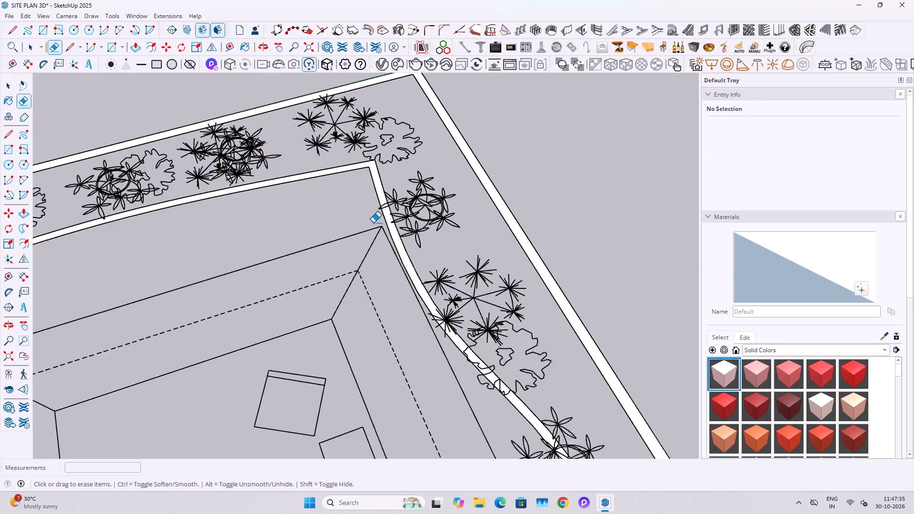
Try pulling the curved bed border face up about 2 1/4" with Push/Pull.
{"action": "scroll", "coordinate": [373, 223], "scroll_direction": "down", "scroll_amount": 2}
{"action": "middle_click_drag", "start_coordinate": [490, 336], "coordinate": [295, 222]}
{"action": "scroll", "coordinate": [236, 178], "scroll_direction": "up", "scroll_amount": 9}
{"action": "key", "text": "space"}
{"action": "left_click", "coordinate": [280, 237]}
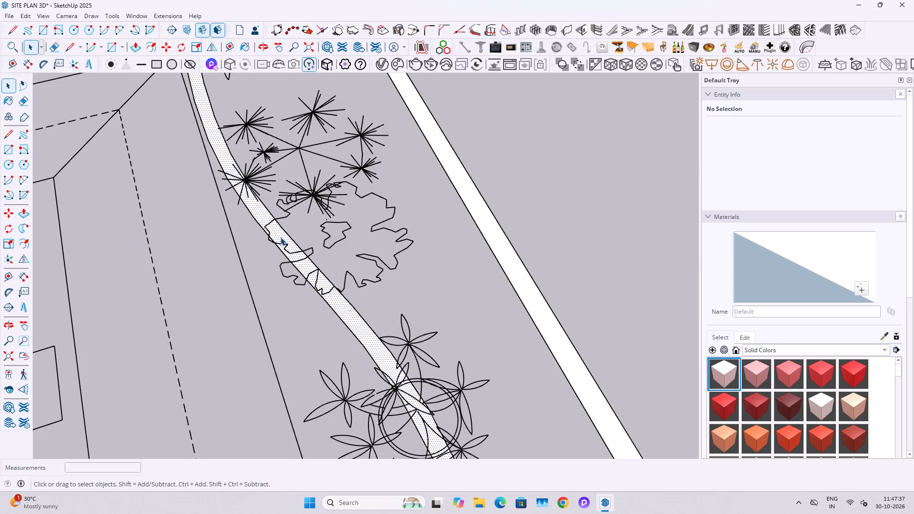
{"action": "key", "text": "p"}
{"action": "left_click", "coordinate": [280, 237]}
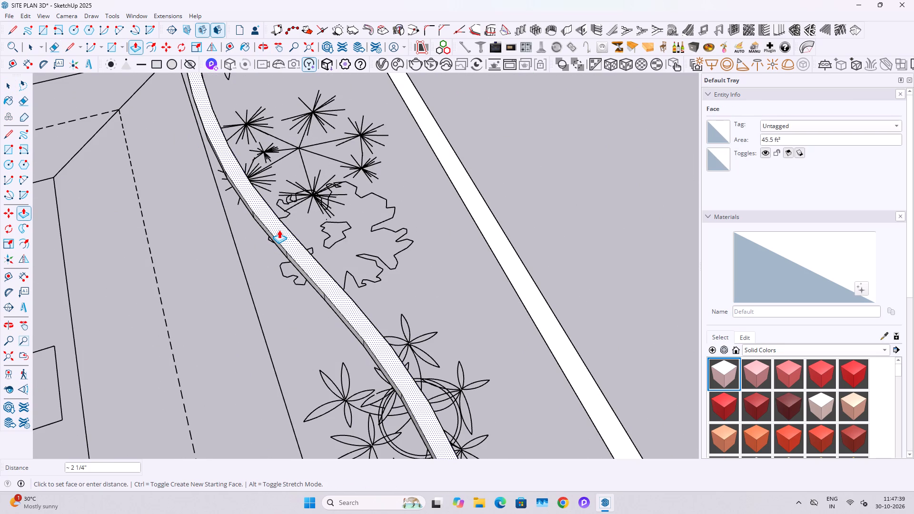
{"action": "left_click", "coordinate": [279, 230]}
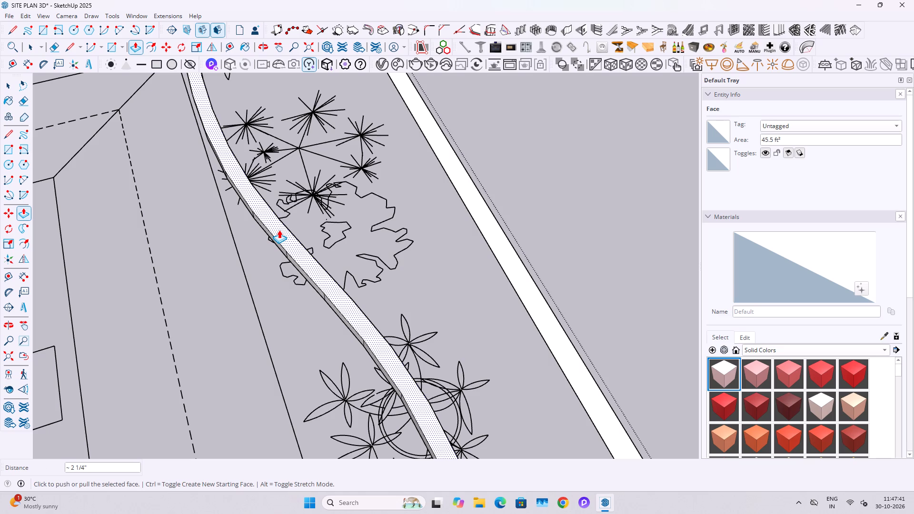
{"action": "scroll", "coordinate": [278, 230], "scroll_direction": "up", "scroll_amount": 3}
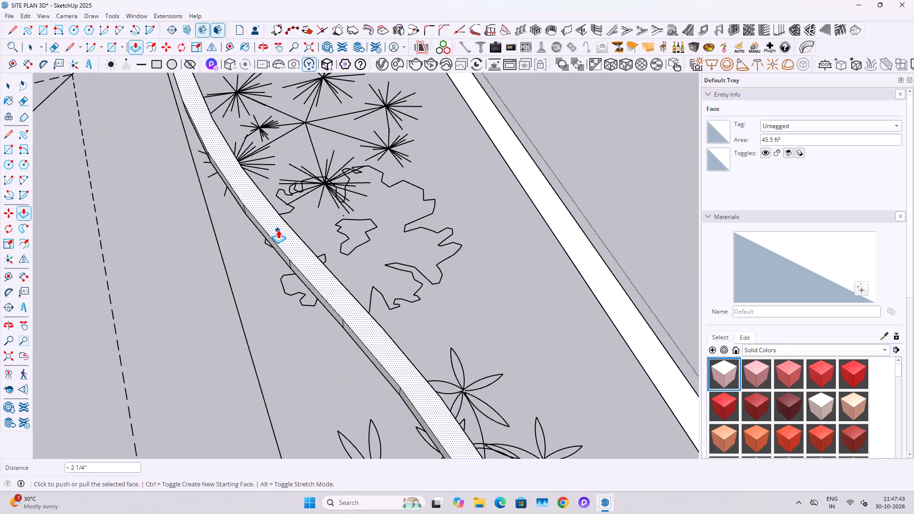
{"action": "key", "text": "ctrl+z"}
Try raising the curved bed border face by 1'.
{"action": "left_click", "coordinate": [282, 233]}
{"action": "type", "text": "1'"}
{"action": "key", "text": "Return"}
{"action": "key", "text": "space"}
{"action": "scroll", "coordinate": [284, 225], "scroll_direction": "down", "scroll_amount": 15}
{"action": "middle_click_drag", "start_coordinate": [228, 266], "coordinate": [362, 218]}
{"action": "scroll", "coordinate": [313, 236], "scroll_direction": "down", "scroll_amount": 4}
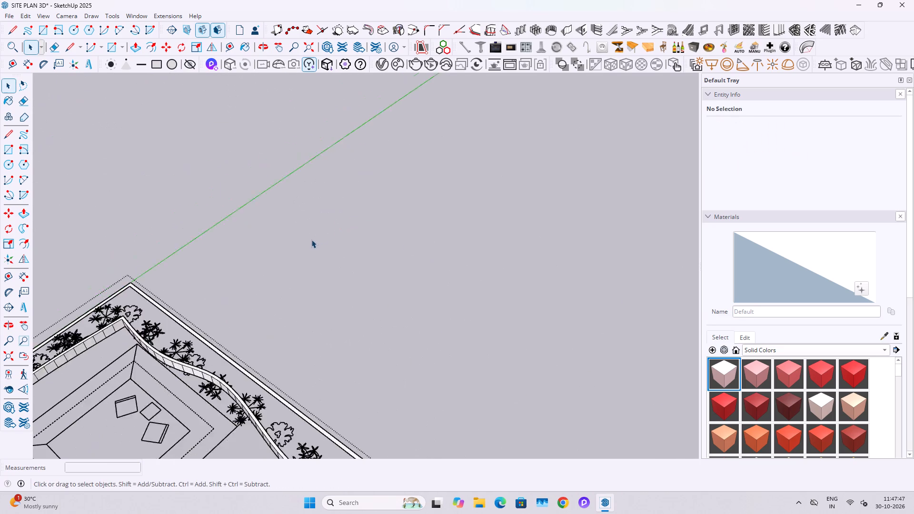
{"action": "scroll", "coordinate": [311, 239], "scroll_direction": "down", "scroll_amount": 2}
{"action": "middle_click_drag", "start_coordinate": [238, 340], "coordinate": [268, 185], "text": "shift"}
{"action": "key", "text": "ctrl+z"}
Erase the dividing line at the curved bed border's corner near the model origin.
{"action": "middle_click_drag", "start_coordinate": [127, 276], "coordinate": [347, 206], "text": "shift"}
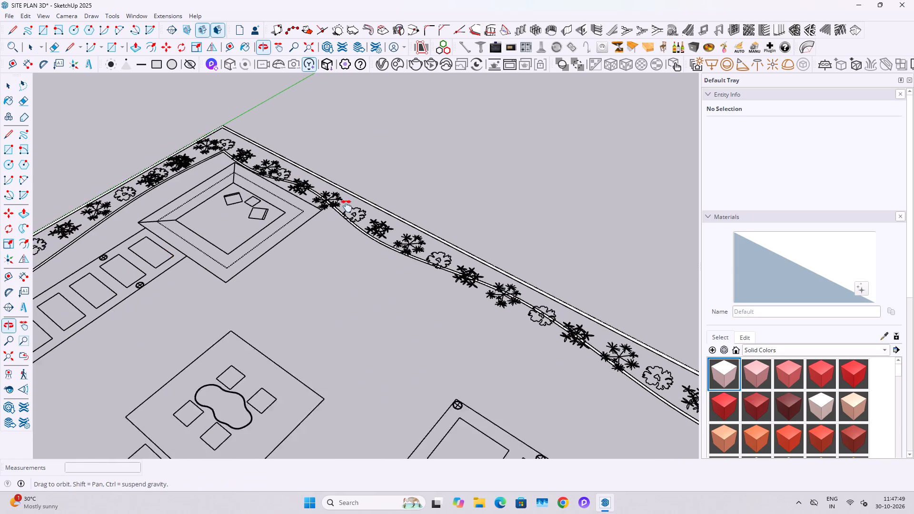
{"action": "middle_click_drag", "start_coordinate": [347, 206], "coordinate": [364, 199], "text": "shift"}
{"action": "middle_click_drag", "start_coordinate": [45, 326], "coordinate": [290, 251], "text": "shift"}
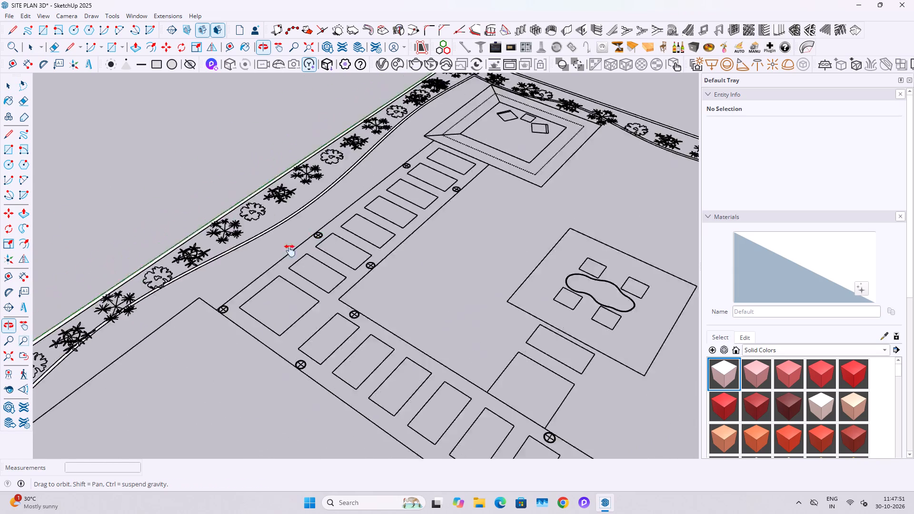
{"action": "middle_click_drag", "start_coordinate": [290, 251], "coordinate": [353, 225], "text": "shift"}
{"action": "scroll", "coordinate": [120, 336], "scroll_direction": "down", "scroll_amount": 7}
{"action": "middle_click_drag", "start_coordinate": [30, 389], "coordinate": [322, 219], "text": "shift"}
{"action": "middle_click_drag", "start_coordinate": [207, 340], "coordinate": [462, 157]}
{"action": "scroll", "coordinate": [287, 267], "scroll_direction": "up", "scroll_amount": 2}
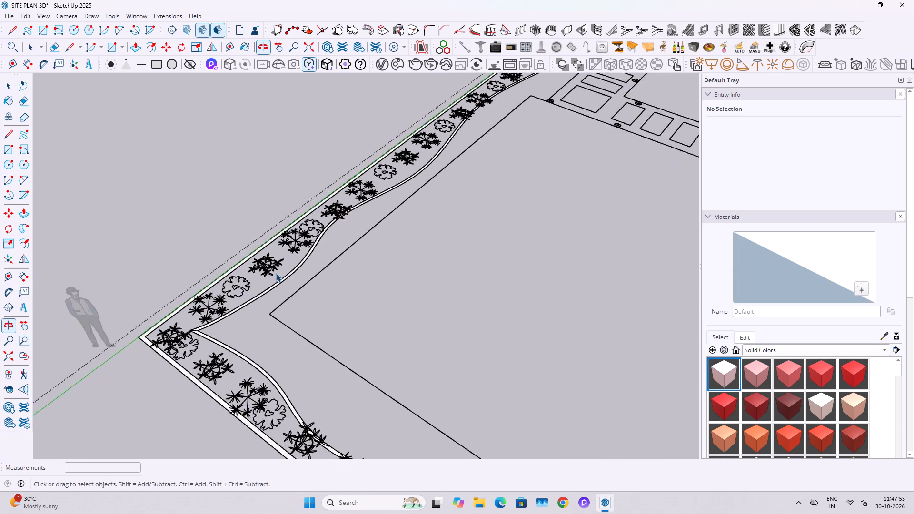
{"action": "scroll", "coordinate": [276, 273], "scroll_direction": "up", "scroll_amount": 20}
{"action": "scroll", "coordinate": [276, 273], "scroll_direction": "up", "scroll_amount": 2}
{"action": "key", "text": "e"}
{"action": "left_click_drag", "start_coordinate": [262, 346], "coordinate": [262, 338]}
Raise the continuous curved bed border face by 6" with Push/Pull.
{"action": "key", "text": "space"}
{"action": "left_click", "coordinate": [262, 338]}
{"action": "key", "text": "p"}
{"action": "left_click", "coordinate": [262, 339]}
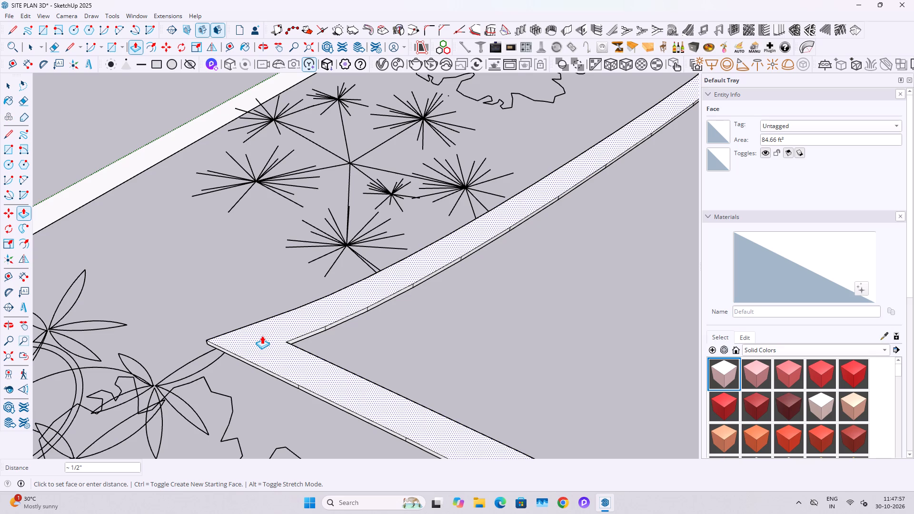
{"action": "type", "text": "6\""}
{"action": "key", "text": "Return"}
{"action": "key", "text": "space"}
{"action": "scroll", "coordinate": [262, 336], "scroll_direction": "down", "scroll_amount": 10}
{"action": "scroll", "coordinate": [265, 323], "scroll_direction": "up", "scroll_amount": 1}
{"action": "scroll", "coordinate": [265, 321], "scroll_direction": "down", "scroll_amount": 12}
{"action": "key", "text": "Escape"}
{"action": "key", "text": "Escape"}
Inside the site plan component, raise the outer boundary wall face by 5'.
{"action": "middle_click_drag", "start_coordinate": [209, 313], "coordinate": [343, 310]}
{"action": "scroll", "coordinate": [310, 314], "scroll_direction": "down", "scroll_amount": 5}
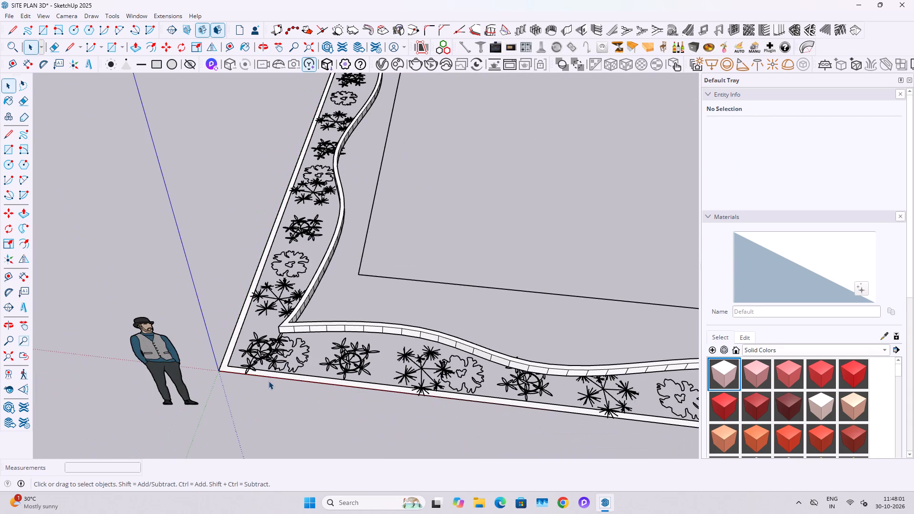
{"action": "left_click", "coordinate": [273, 371]}
{"action": "scroll", "coordinate": [273, 371], "scroll_direction": "up", "scroll_amount": 5}
{"action": "double_click", "coordinate": [273, 372]}
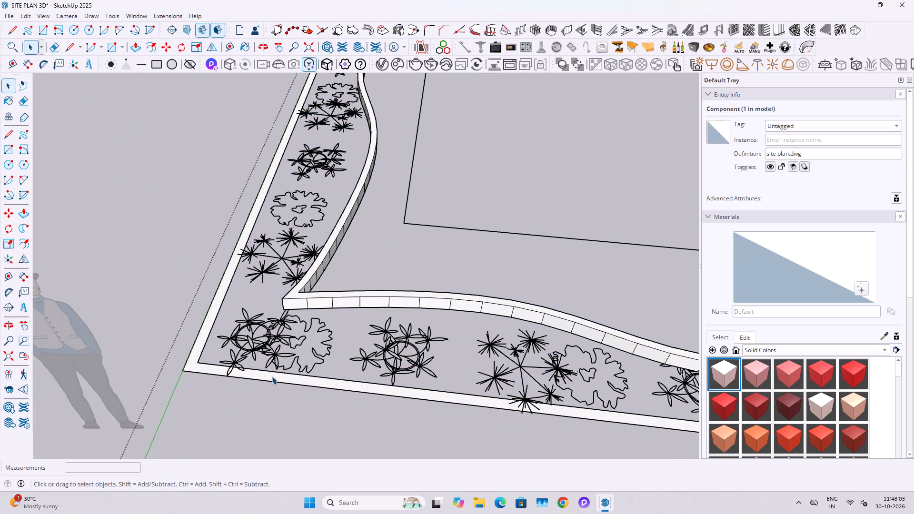
{"action": "key", "text": "p"}
{"action": "left_click", "coordinate": [272, 376]}
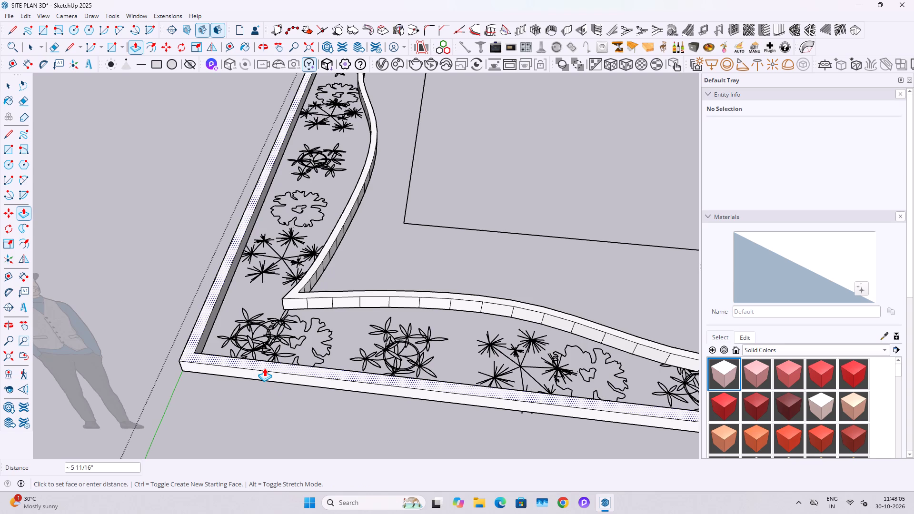
{"action": "type", "text": "5'"}
{"action": "key", "text": "Return"}
{"action": "key", "text": "space"}
{"action": "scroll", "coordinate": [177, 373], "scroll_direction": "down", "scroll_amount": 20}
{"action": "scroll", "coordinate": [177, 373], "scroll_direction": "down", "scroll_amount": 2}
{"action": "key", "text": "Escape"}
{"action": "key", "text": "Escape"}
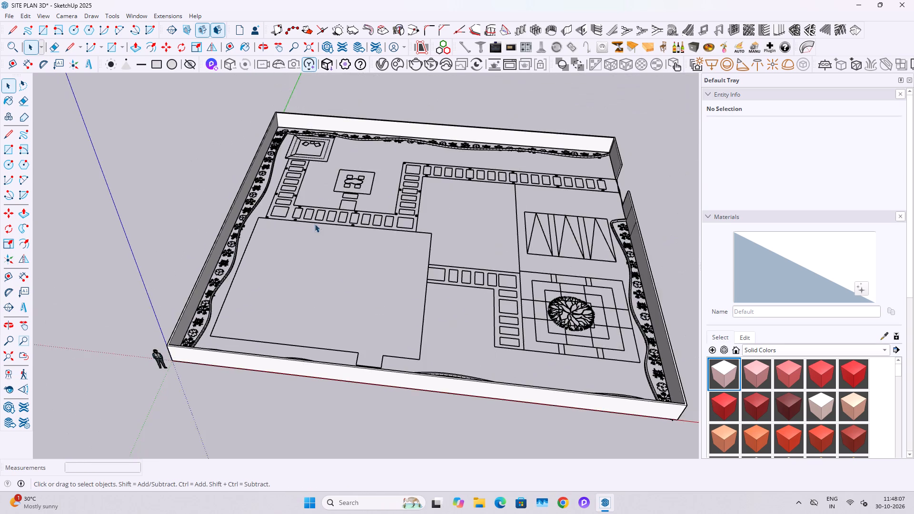
Erase the vertical seam line on the boundary wall's outer face near the wall opening.
{"action": "middle_click_drag", "start_coordinate": [315, 224], "coordinate": [241, 299]}
{"action": "middle_click_drag", "start_coordinate": [407, 246], "coordinate": [205, 188], "text": "shift"}
{"action": "middle_click_drag", "start_coordinate": [477, 261], "coordinate": [238, 190]}
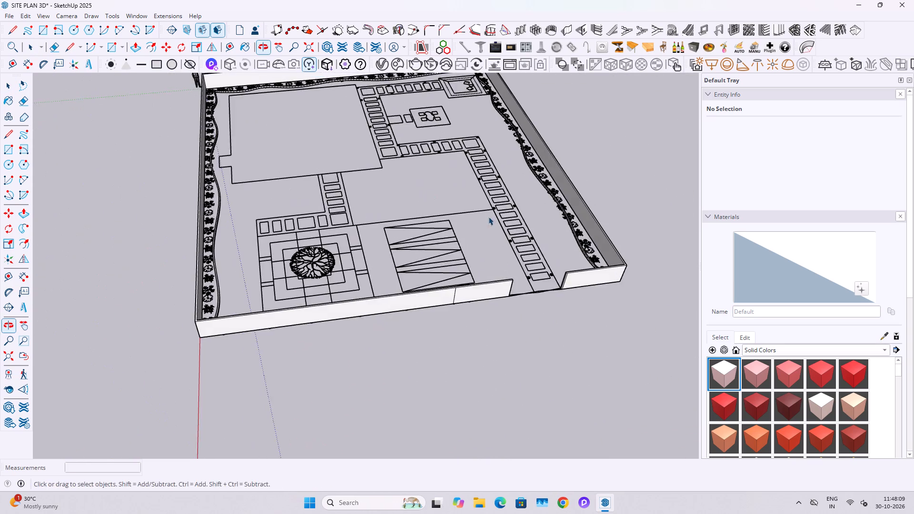
{"action": "middle_click_drag", "start_coordinate": [480, 220], "coordinate": [415, 232]}
{"action": "scroll", "coordinate": [470, 222], "scroll_direction": "up", "scroll_amount": 5}
{"action": "double_click", "coordinate": [383, 337]}
{"action": "scroll", "coordinate": [375, 343], "scroll_direction": "up", "scroll_amount": 9}
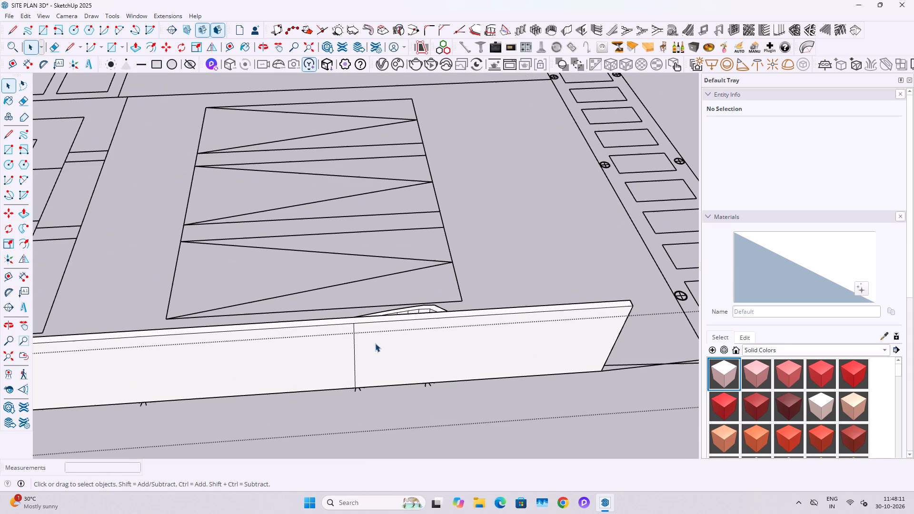
{"action": "double_click", "coordinate": [375, 343]}
{"action": "key", "text": "e"}
{"action": "left_click_drag", "start_coordinate": [369, 345], "coordinate": [347, 356]}
Erase the vertical seam lines on the boundary wall's inner face beside the end of the planting bed.
{"action": "middle_click_drag", "start_coordinate": [371, 346], "coordinate": [239, 413]}
{"action": "middle_click_drag", "start_coordinate": [507, 320], "coordinate": [1, 167]}
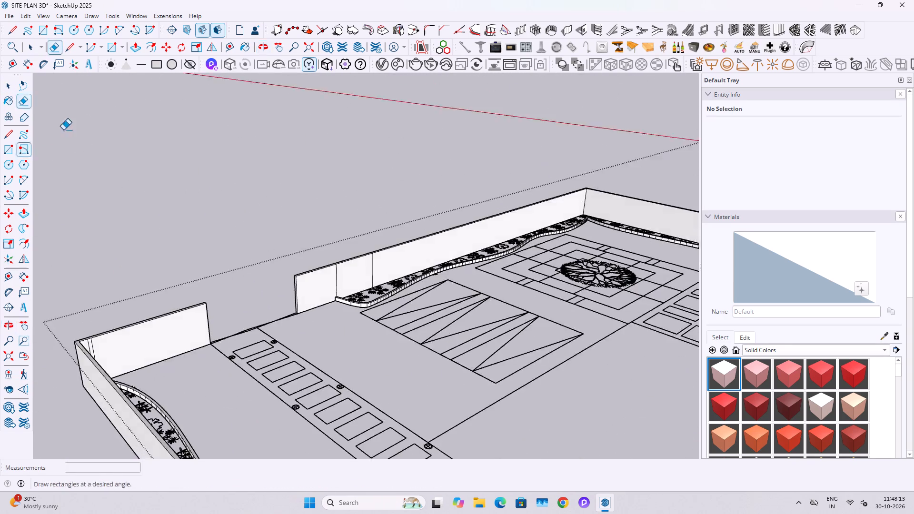
{"action": "scroll", "coordinate": [299, 184], "scroll_direction": "up", "scroll_amount": 2}
{"action": "left_click_drag", "start_coordinate": [345, 312], "coordinate": [393, 282]}
{"action": "key", "text": "space"}
{"action": "scroll", "coordinate": [397, 272], "scroll_direction": "down", "scroll_amount": 2}
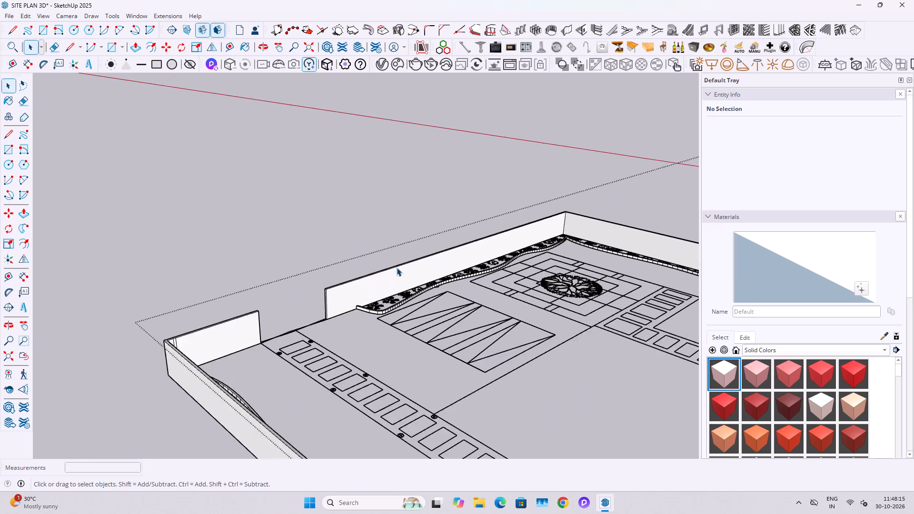
{"action": "scroll", "coordinate": [397, 267], "scroll_direction": "down", "scroll_amount": 4}
{"action": "key", "text": "Escape"}
{"action": "key", "text": "Escape"}
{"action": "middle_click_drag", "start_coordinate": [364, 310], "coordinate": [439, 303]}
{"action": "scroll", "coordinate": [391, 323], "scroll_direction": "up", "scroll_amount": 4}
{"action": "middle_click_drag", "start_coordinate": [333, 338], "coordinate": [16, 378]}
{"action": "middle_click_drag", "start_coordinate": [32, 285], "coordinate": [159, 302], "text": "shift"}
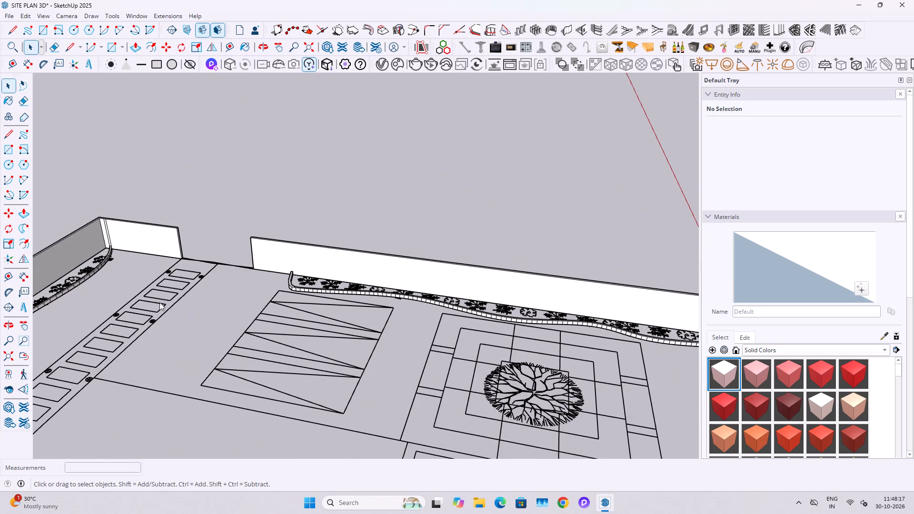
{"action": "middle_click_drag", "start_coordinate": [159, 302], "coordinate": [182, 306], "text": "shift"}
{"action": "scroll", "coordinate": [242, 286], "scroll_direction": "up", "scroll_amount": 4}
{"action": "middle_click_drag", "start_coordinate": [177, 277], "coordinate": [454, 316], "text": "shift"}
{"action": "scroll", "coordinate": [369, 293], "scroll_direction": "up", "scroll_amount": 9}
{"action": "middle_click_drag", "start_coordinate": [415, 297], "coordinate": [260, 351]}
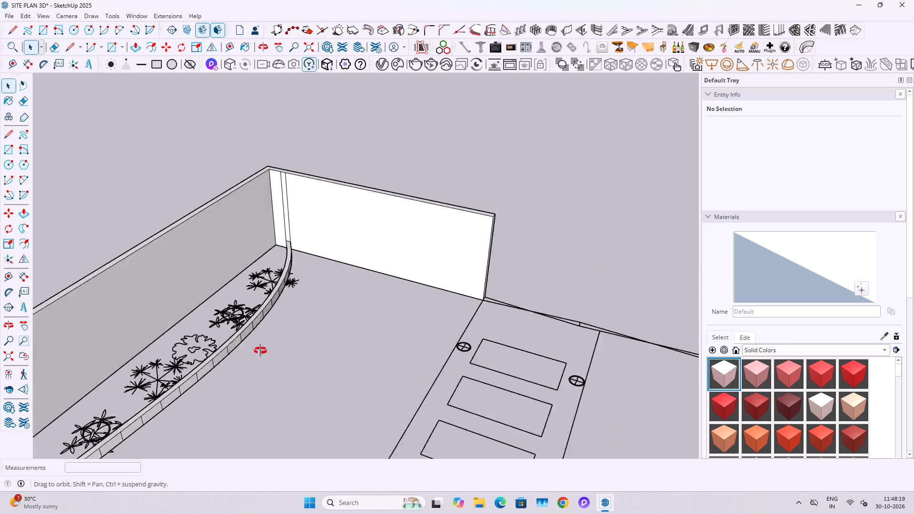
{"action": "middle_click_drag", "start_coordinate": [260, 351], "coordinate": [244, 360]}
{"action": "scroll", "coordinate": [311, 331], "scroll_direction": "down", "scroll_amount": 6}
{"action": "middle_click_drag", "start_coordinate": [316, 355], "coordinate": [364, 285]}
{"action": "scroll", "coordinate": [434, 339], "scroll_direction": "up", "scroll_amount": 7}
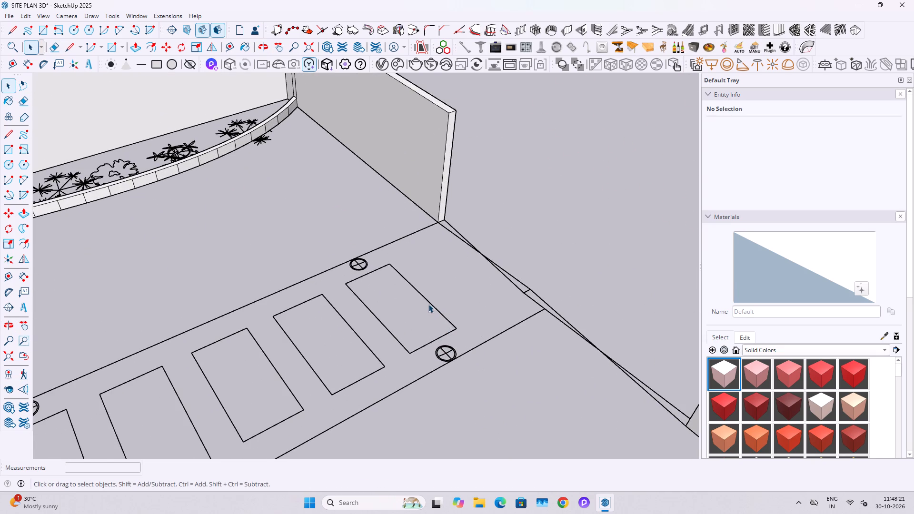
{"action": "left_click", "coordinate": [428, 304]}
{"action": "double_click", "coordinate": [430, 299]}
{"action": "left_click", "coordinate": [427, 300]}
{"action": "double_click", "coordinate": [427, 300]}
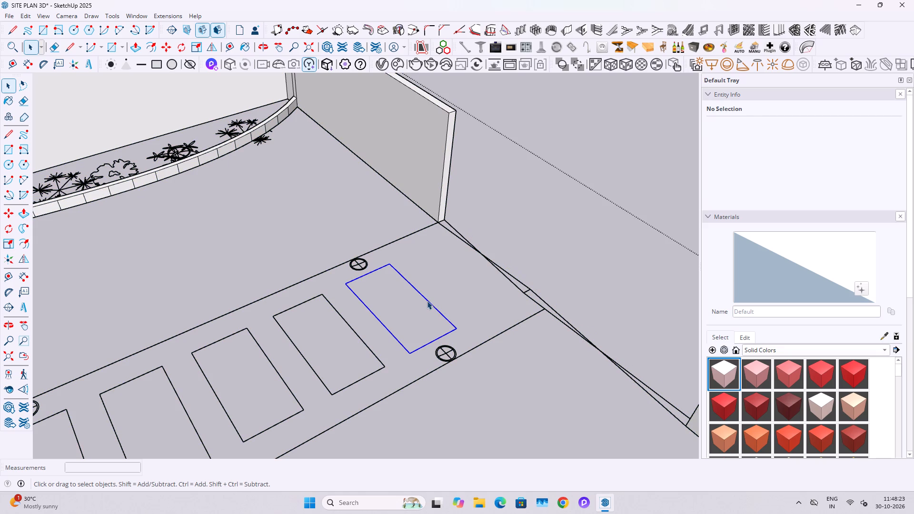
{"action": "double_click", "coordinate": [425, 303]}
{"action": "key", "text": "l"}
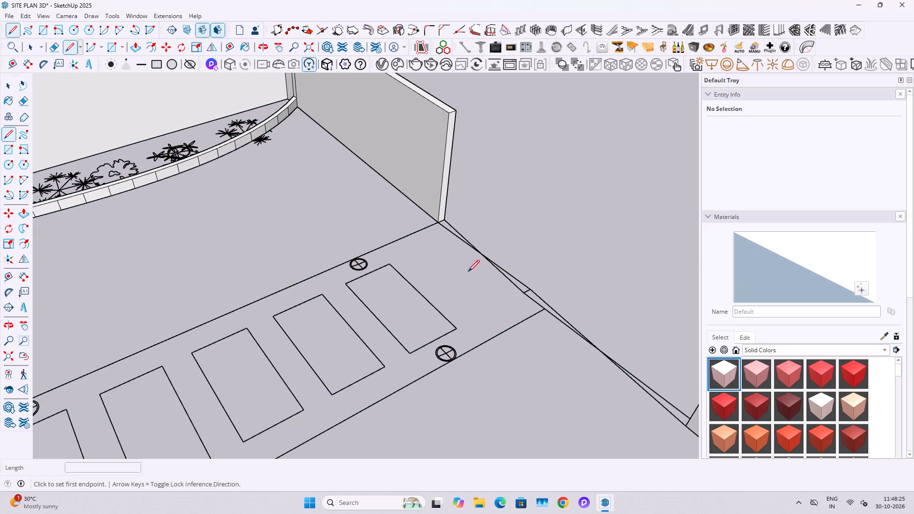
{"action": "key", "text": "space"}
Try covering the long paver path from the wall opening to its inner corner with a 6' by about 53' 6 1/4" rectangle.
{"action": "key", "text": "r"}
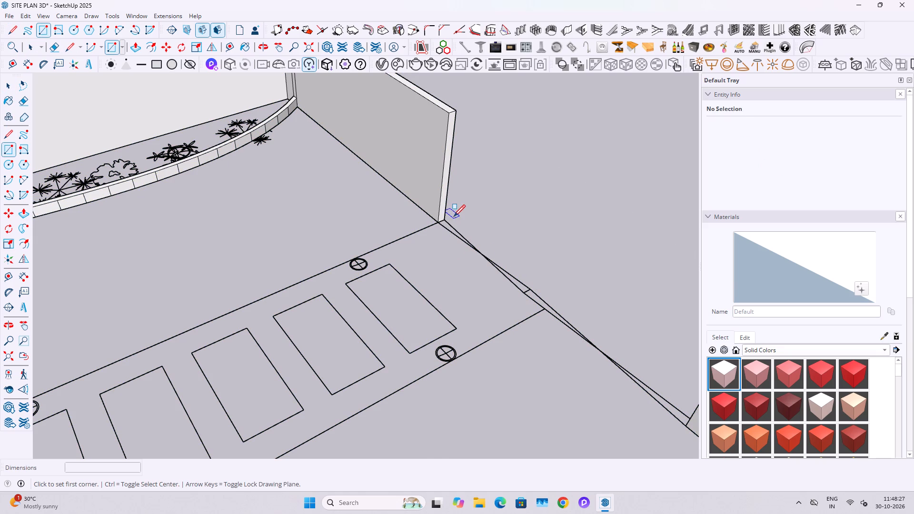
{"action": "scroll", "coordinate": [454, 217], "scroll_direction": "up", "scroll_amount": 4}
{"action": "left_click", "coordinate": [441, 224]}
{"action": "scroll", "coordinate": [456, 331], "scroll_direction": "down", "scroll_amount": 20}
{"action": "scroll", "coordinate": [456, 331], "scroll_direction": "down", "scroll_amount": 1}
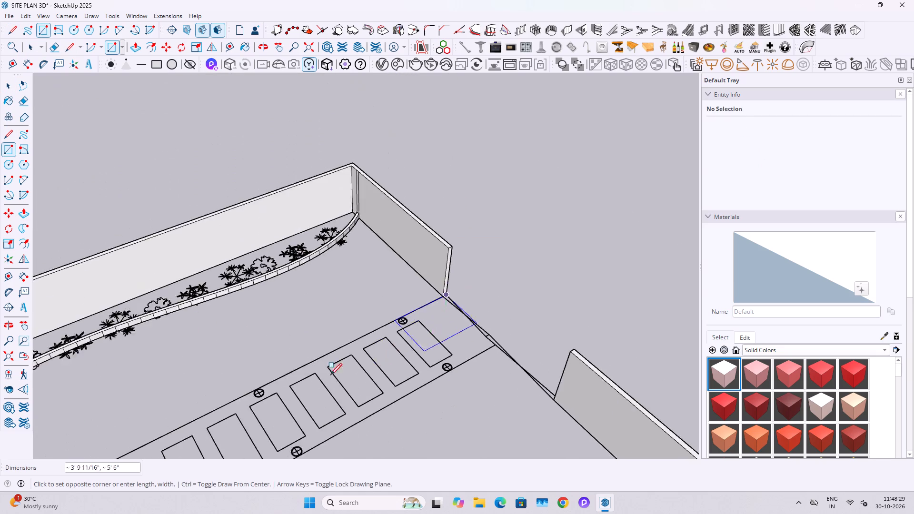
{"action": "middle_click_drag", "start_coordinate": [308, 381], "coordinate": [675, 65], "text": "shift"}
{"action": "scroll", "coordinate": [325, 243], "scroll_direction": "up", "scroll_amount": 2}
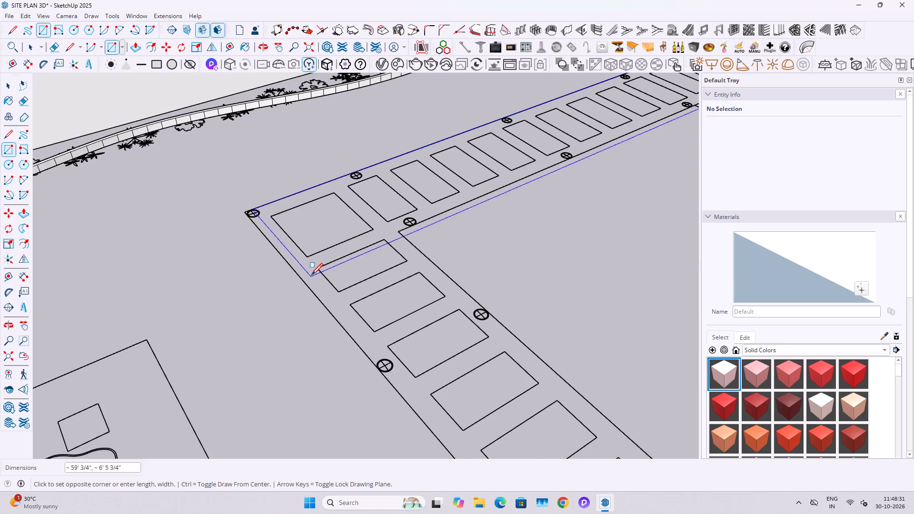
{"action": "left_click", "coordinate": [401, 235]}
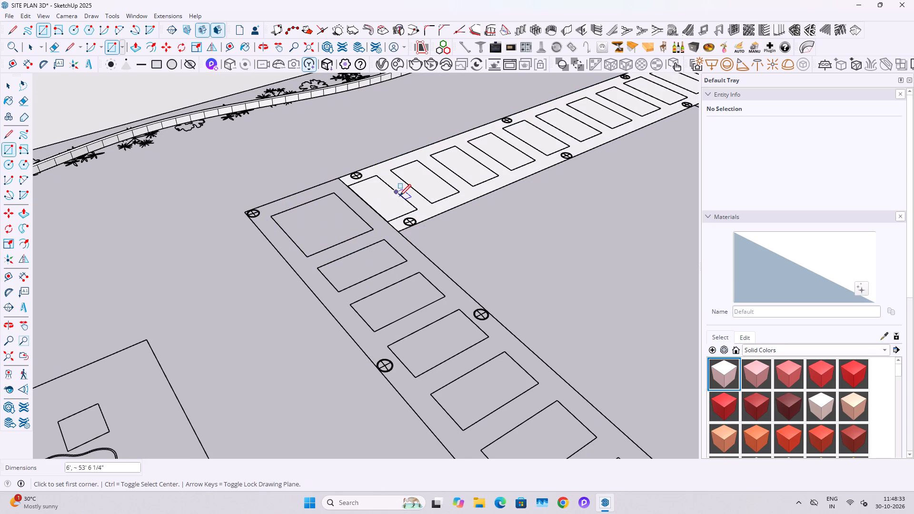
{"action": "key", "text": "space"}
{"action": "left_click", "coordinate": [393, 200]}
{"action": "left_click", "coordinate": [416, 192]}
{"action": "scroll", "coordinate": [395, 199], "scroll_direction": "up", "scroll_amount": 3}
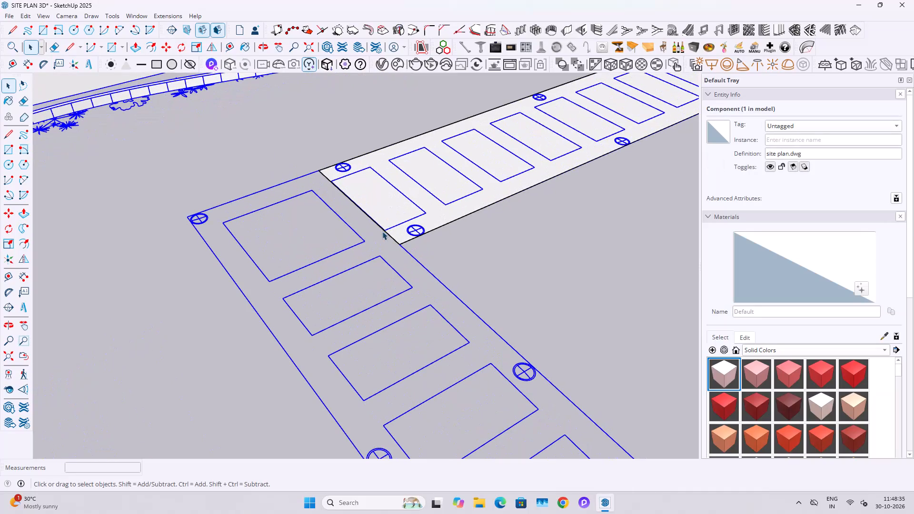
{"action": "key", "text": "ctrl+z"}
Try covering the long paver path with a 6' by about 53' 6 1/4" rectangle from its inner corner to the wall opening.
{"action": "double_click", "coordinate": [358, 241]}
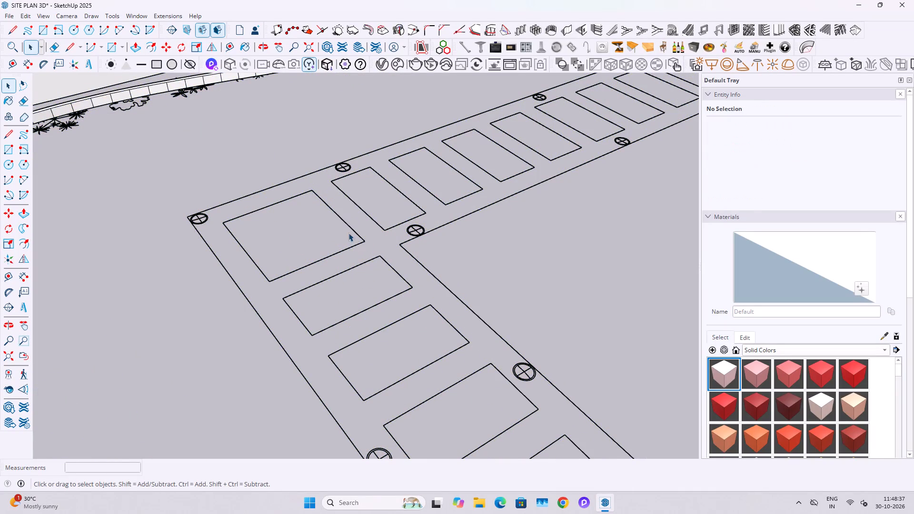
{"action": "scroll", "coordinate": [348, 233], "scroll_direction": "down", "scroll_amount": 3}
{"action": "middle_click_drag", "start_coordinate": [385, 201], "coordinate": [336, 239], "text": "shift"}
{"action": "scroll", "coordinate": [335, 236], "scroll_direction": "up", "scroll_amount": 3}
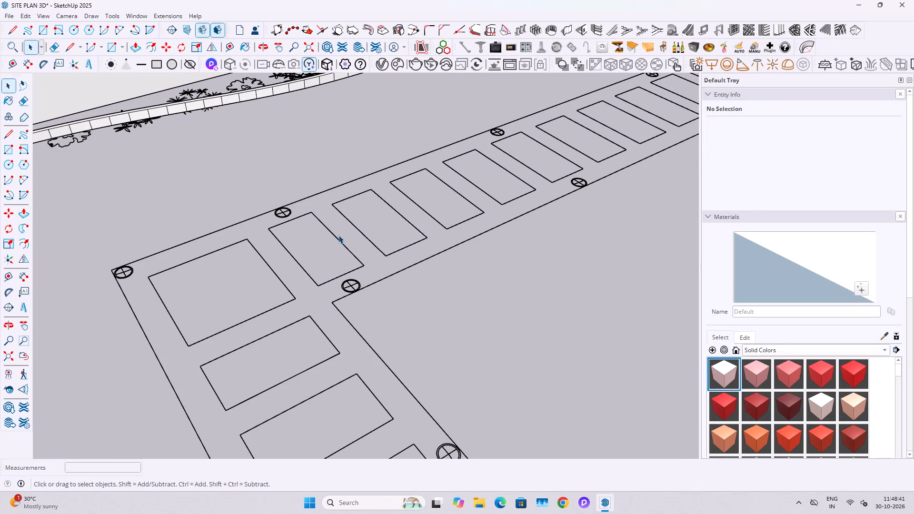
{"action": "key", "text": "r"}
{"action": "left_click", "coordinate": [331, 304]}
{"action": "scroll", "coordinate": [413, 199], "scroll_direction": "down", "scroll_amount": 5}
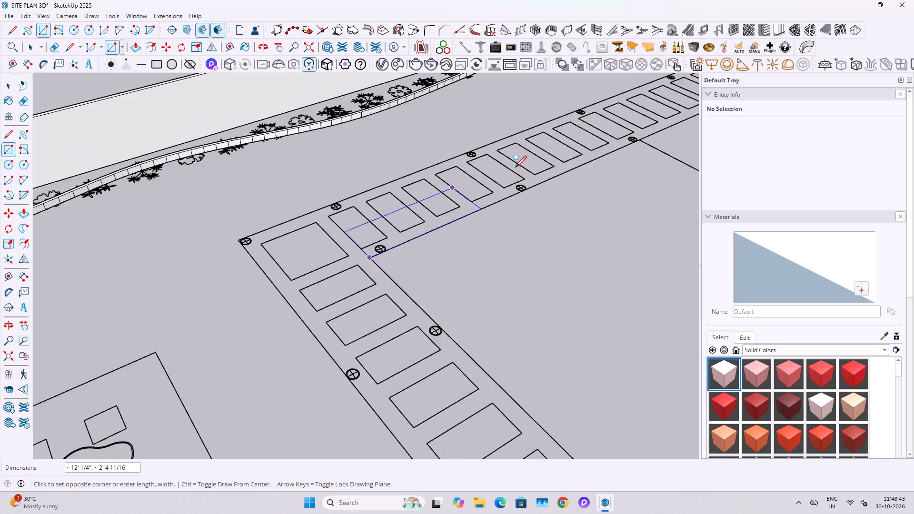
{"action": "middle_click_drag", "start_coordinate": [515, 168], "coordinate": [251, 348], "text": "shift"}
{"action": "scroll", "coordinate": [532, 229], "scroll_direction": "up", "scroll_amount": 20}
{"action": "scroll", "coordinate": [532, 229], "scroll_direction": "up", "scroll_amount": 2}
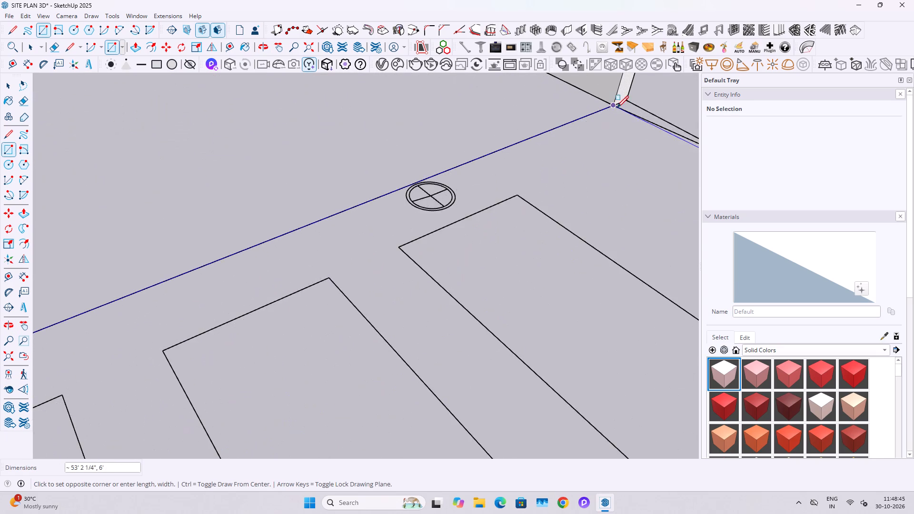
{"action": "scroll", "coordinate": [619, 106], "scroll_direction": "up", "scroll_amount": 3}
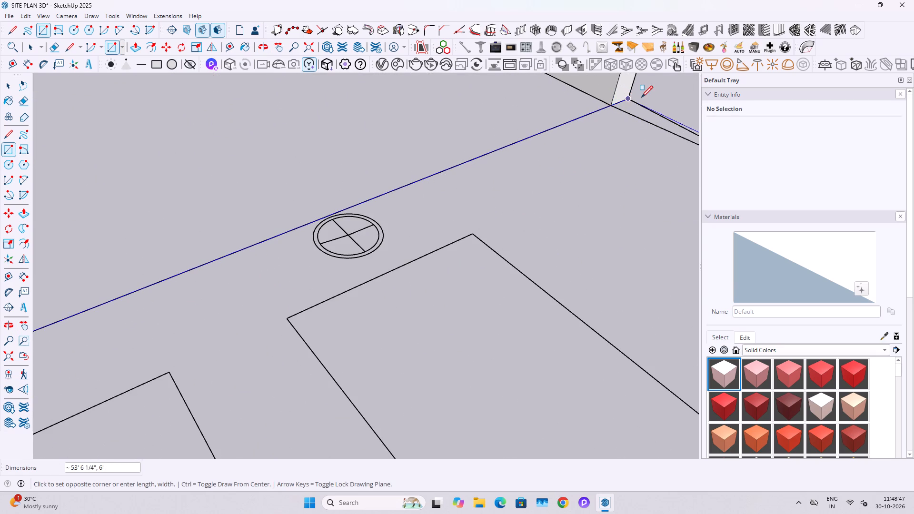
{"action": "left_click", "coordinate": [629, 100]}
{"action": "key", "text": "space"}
Examine whether the new long path face is separate from the site plan component.
{"action": "scroll", "coordinate": [489, 178], "scroll_direction": "down", "scroll_amount": 7}
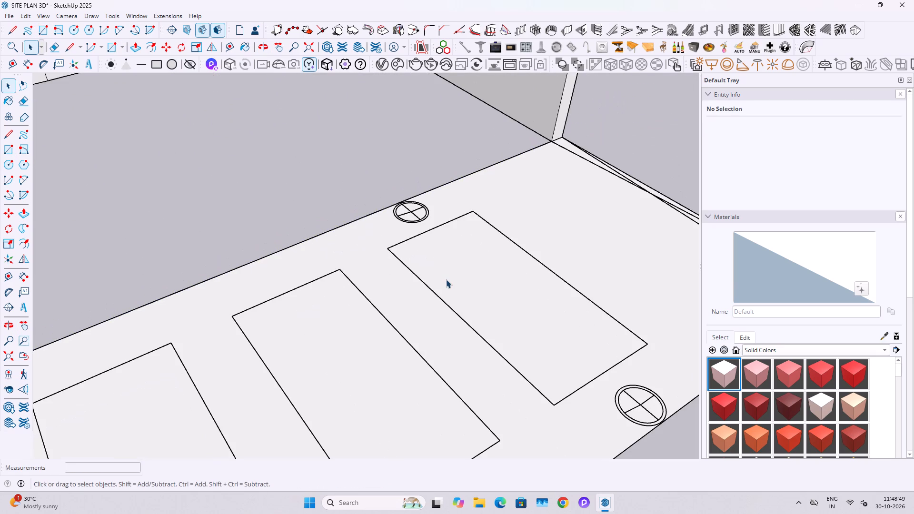
{"action": "left_click", "coordinate": [446, 279]}
{"action": "scroll", "coordinate": [412, 285], "scroll_direction": "down", "scroll_amount": 11}
{"action": "left_click", "coordinate": [457, 319]}
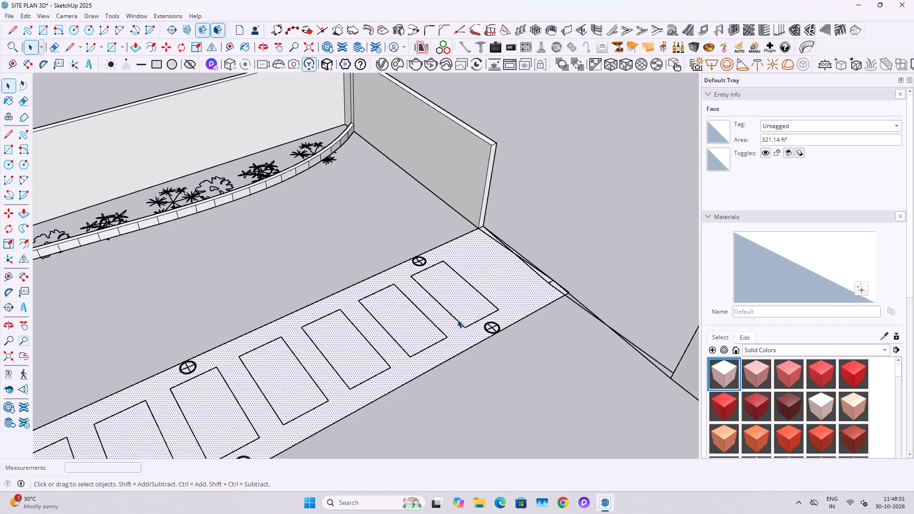
{"action": "scroll", "coordinate": [456, 319], "scroll_direction": "up", "scroll_amount": 6}
{"action": "scroll", "coordinate": [455, 319], "scroll_direction": "down", "scroll_amount": 12}
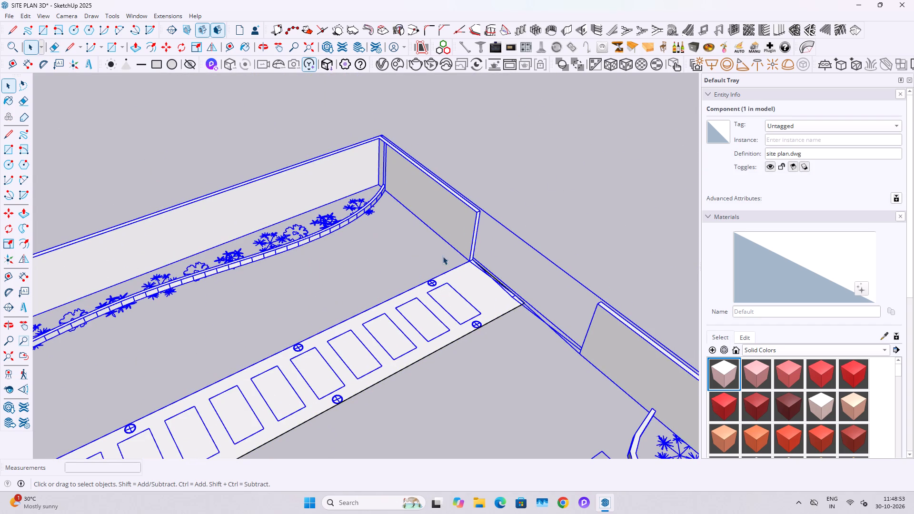
{"action": "scroll", "coordinate": [566, 373], "scroll_direction": "down", "scroll_amount": 5}
{"action": "middle_click_drag", "start_coordinate": [564, 377], "coordinate": [597, 197], "text": "shift"}
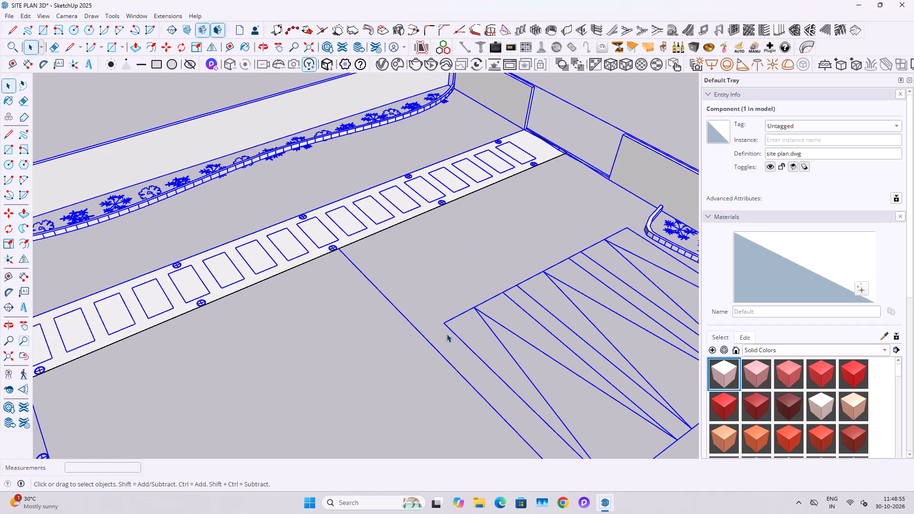
{"action": "double_click", "coordinate": [448, 324]}
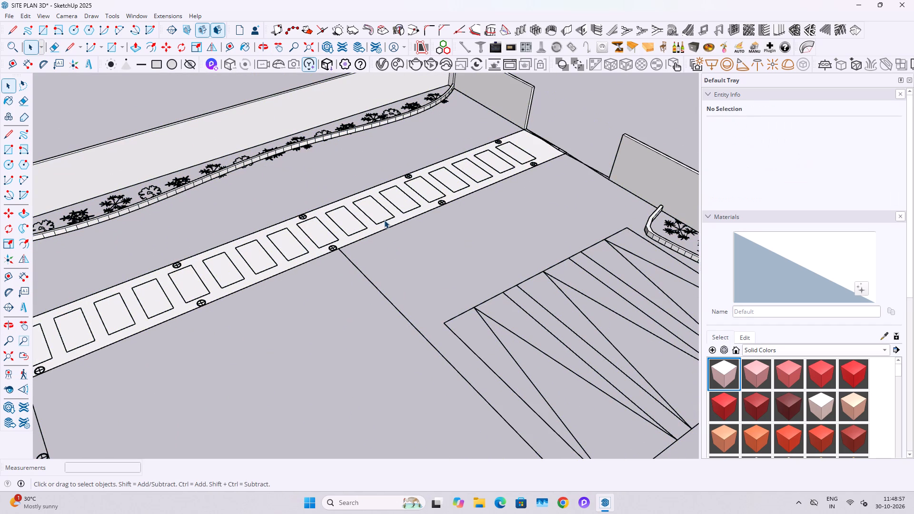
{"action": "left_click", "coordinate": [378, 208]}
{"action": "scroll", "coordinate": [378, 208], "scroll_direction": "up", "scroll_amount": 3}
{"action": "left_click", "coordinate": [478, 378]}
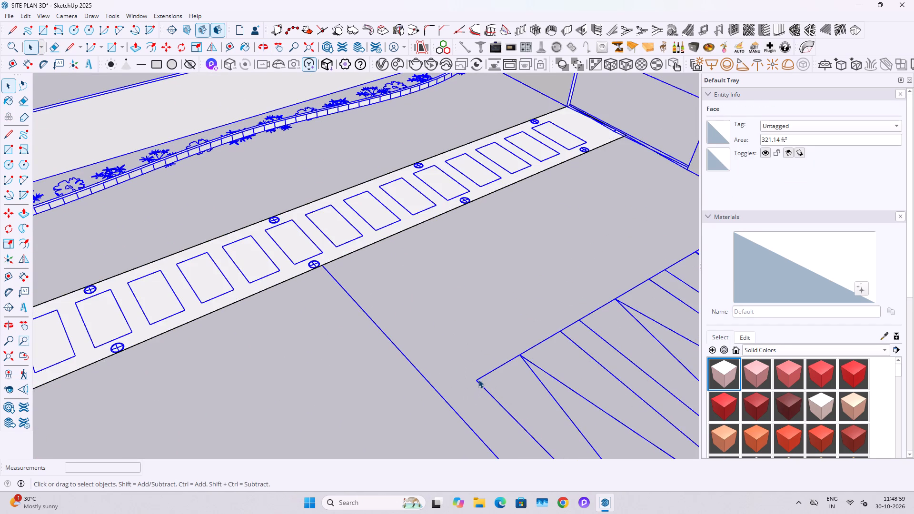
{"action": "triple_click", "coordinate": [478, 379]}
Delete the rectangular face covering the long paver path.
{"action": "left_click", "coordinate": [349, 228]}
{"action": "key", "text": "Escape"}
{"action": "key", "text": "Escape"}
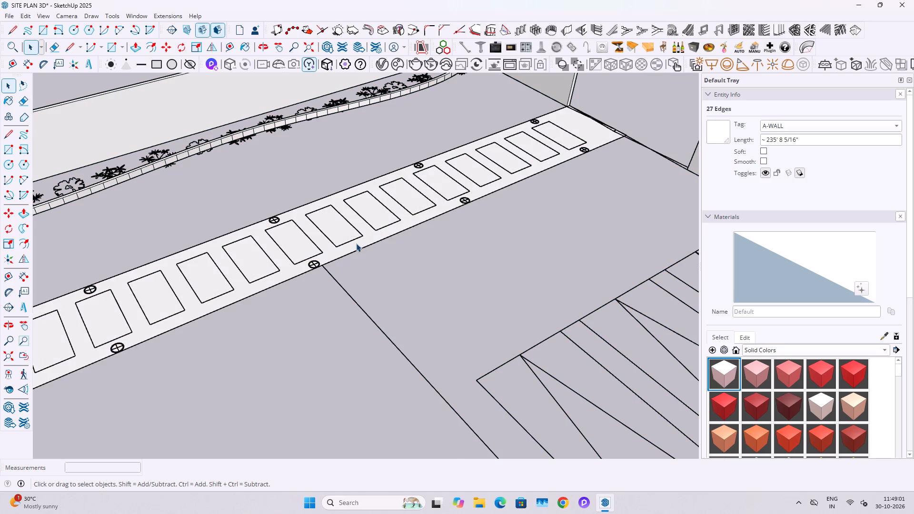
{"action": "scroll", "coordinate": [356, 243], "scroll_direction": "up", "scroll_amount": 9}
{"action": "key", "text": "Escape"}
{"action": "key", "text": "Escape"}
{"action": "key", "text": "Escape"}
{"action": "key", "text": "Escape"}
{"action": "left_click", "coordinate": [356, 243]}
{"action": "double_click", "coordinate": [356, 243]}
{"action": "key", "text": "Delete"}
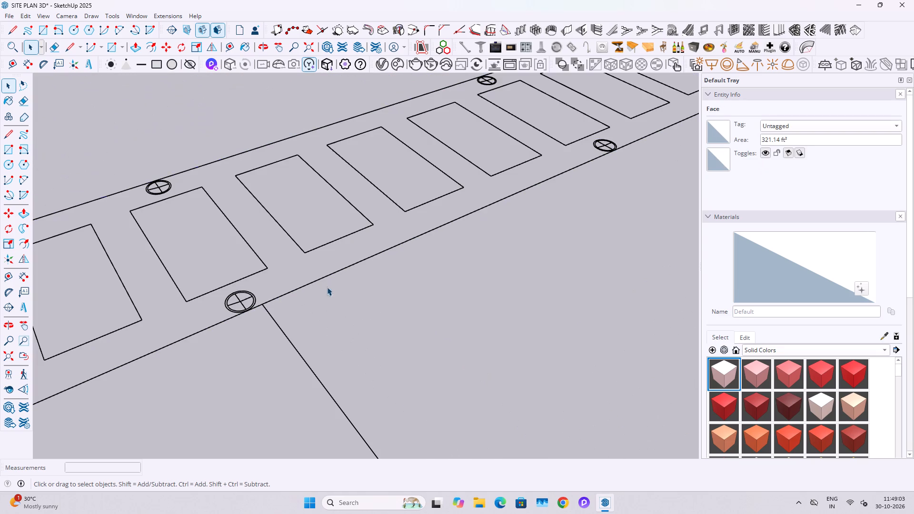
Check which edges are connected to the long paver path's outline.
{"action": "left_click", "coordinate": [280, 326]}
{"action": "double_click", "coordinate": [280, 326]}
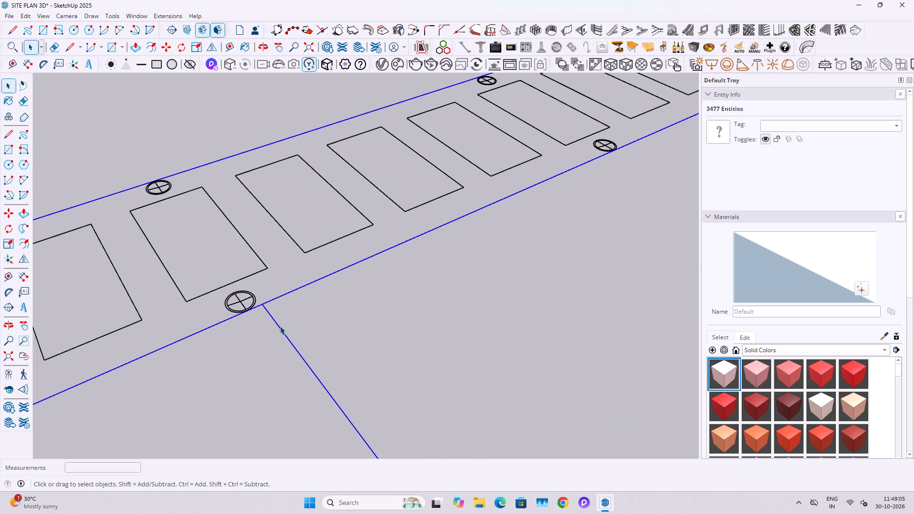
{"action": "left_click", "coordinate": [280, 326]}
{"action": "double_click", "coordinate": [294, 240]}
{"action": "scroll", "coordinate": [294, 244], "scroll_direction": "down", "scroll_amount": 8}
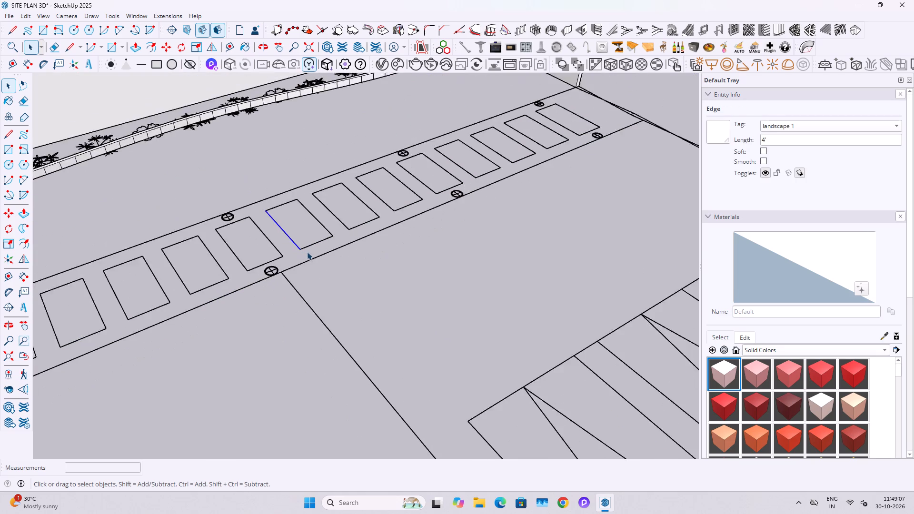
Draw a 6' by about 53' 6 1/4" rectangle over the long paver path from the wall opening to its inner corner.
{"action": "scroll", "coordinate": [307, 252], "scroll_direction": "down", "scroll_amount": 6}
{"action": "key", "text": "r"}
{"action": "scroll", "coordinate": [467, 139], "scroll_direction": "up", "scroll_amount": 19}
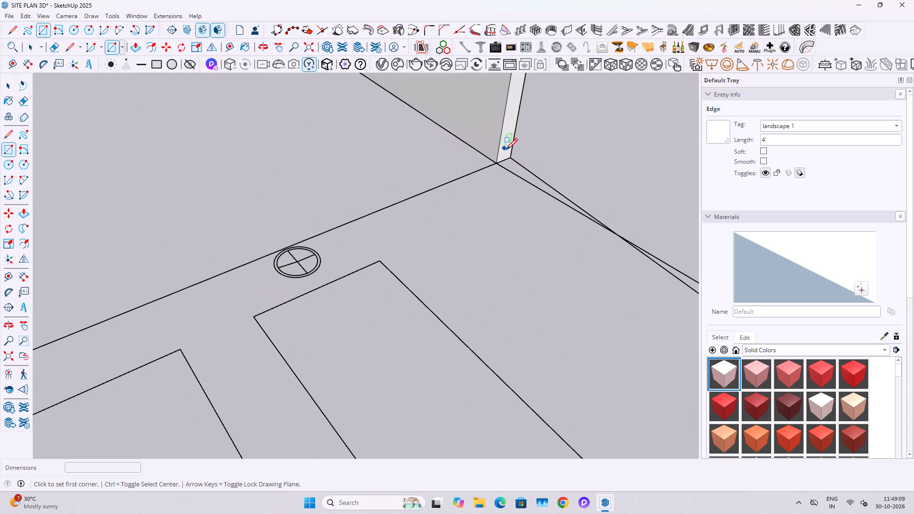
{"action": "left_click", "coordinate": [510, 155]}
{"action": "scroll", "coordinate": [369, 268], "scroll_direction": "down", "scroll_amount": 20}
{"action": "scroll", "coordinate": [369, 268], "scroll_direction": "down", "scroll_amount": 3}
{"action": "middle_click_drag", "start_coordinate": [341, 335], "coordinate": [591, 171], "text": "shift"}
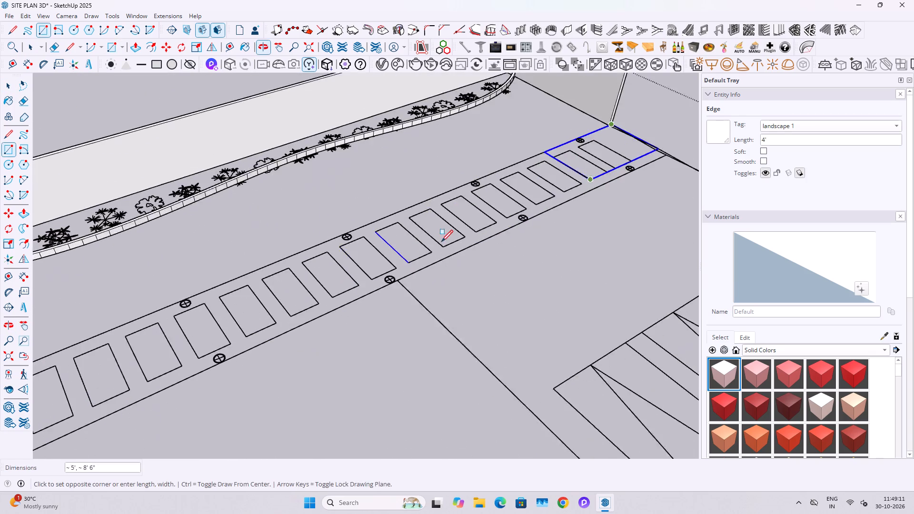
{"action": "middle_click_drag", "start_coordinate": [282, 322], "coordinate": [648, 212], "text": "shift"}
{"action": "scroll", "coordinate": [588, 248], "scroll_direction": "down", "scroll_amount": 4, "text": "shift"}
{"action": "scroll", "coordinate": [490, 301], "scroll_direction": "up", "scroll_amount": 4}
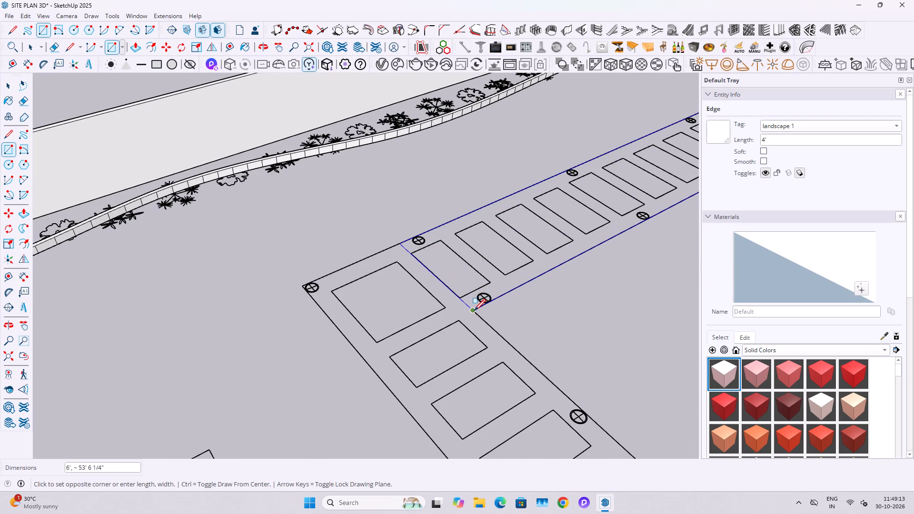
{"action": "left_click", "coordinate": [474, 312]}
{"action": "key", "text": "space"}
Delete the large face filling the area enclosed between the two paver paths.
{"action": "scroll", "coordinate": [387, 293], "scroll_direction": "down", "scroll_amount": 7}
{"action": "left_click", "coordinate": [535, 314]}
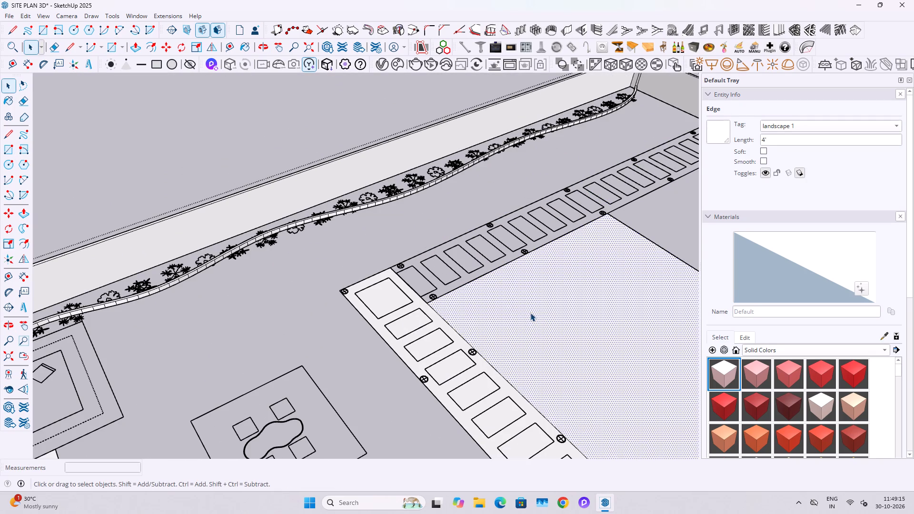
{"action": "key", "text": "Delete"}
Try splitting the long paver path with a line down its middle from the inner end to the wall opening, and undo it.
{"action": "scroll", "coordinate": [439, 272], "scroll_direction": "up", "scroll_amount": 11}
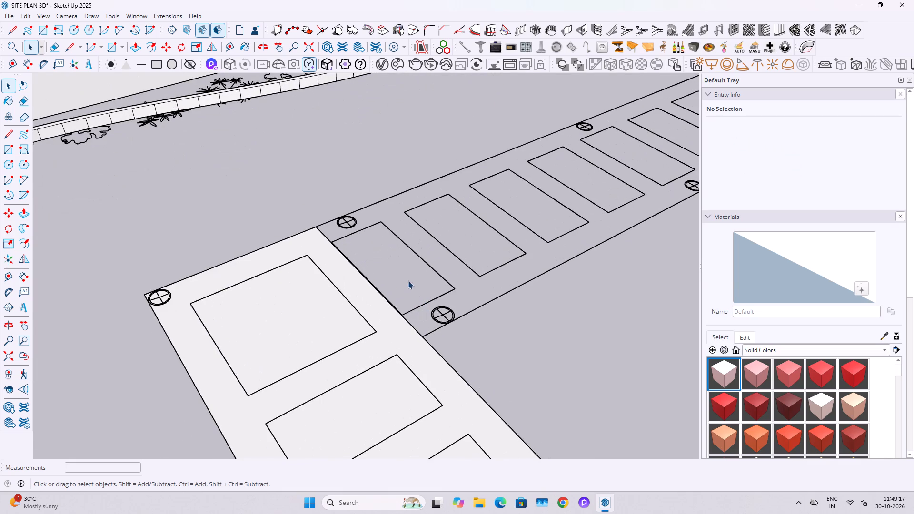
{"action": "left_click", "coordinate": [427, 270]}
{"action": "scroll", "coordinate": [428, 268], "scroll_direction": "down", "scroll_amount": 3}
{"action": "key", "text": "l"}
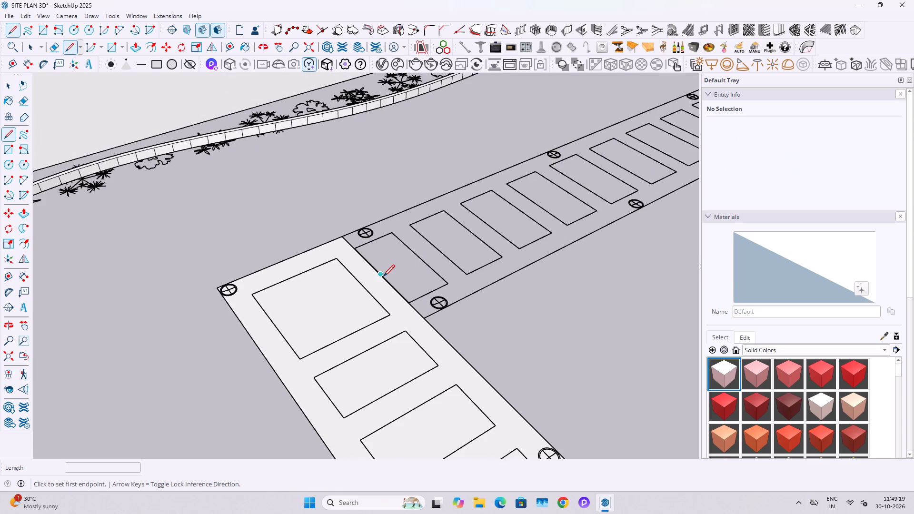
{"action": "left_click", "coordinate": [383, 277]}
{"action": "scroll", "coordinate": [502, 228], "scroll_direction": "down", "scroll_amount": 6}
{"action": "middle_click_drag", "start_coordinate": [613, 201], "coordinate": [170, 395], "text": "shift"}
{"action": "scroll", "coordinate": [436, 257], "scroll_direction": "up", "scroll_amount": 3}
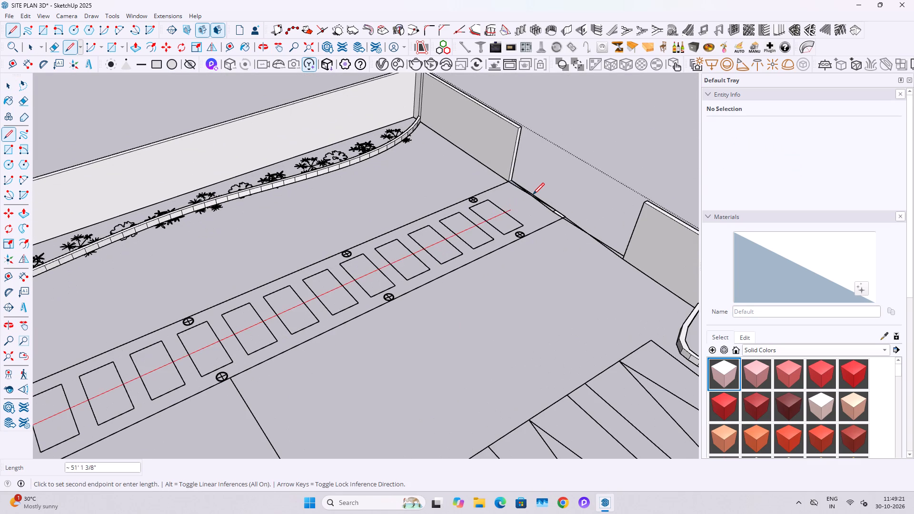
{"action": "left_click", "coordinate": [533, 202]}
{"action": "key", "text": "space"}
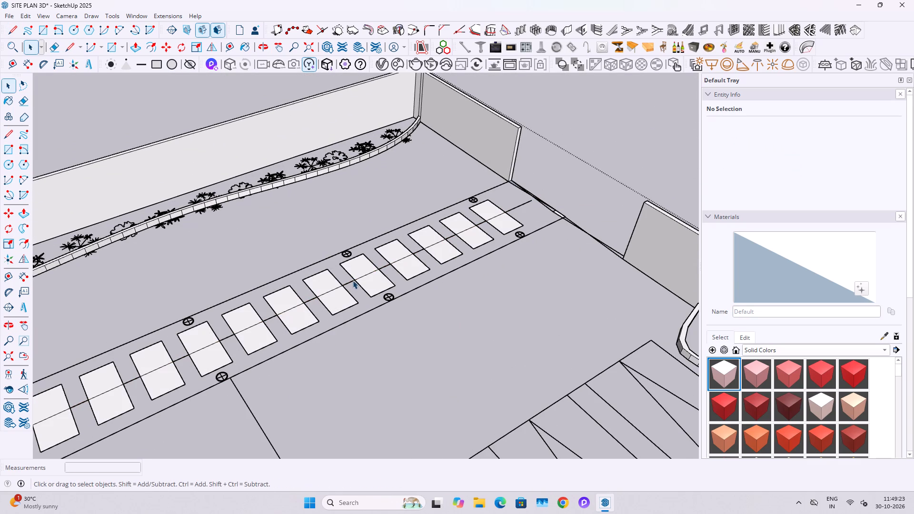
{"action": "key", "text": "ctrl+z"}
Draw a rectangle about 53' 1/4" by 5' 9 1/16" just inside the long paver path's outline, from the wall opening to the inner corner.
{"action": "key", "text": "r"}
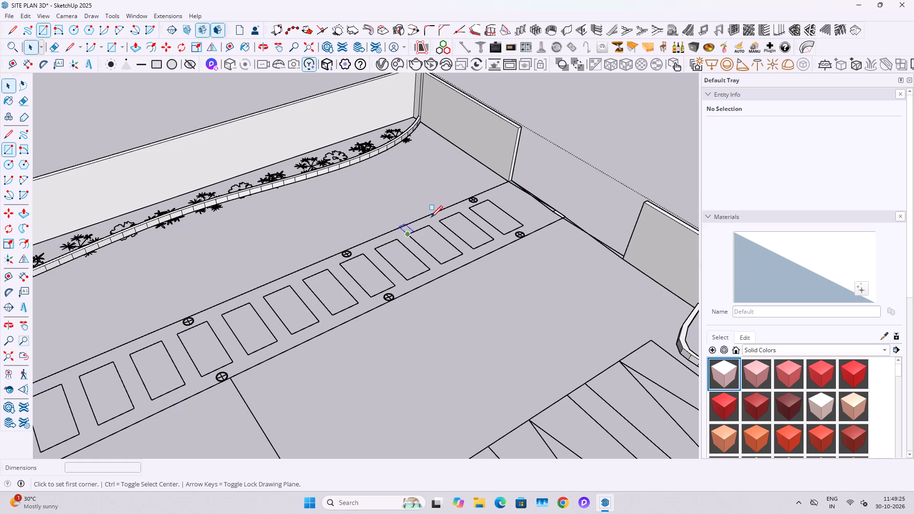
{"action": "scroll", "coordinate": [433, 218], "scroll_direction": "up", "scroll_amount": 9}
{"action": "scroll", "coordinate": [544, 175], "scroll_direction": "down", "scroll_amount": 3}
{"action": "scroll", "coordinate": [543, 174], "scroll_direction": "up", "scroll_amount": 5}
{"action": "left_click_drag", "start_coordinate": [507, 174], "coordinate": [507, 178]}
{"action": "scroll", "coordinate": [507, 375], "scroll_direction": "down", "scroll_amount": 2}
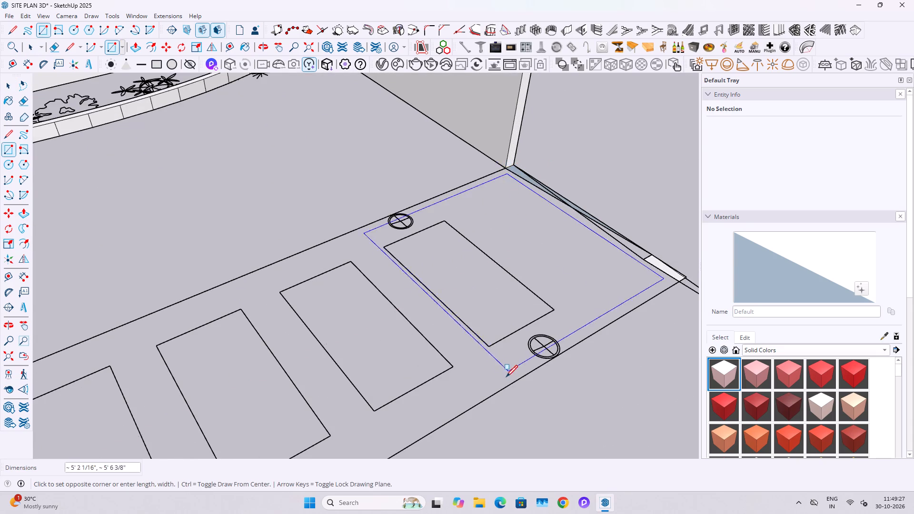
{"action": "scroll", "coordinate": [506, 378], "scroll_direction": "down", "scroll_amount": 9}
{"action": "middle_click_drag", "start_coordinate": [376, 419], "coordinate": [775, 131], "text": "shift"}
{"action": "middle_click_drag", "start_coordinate": [344, 342], "coordinate": [653, 171], "text": "shift"}
{"action": "middle_click_drag", "start_coordinate": [363, 298], "coordinate": [450, 239], "text": "shift"}
{"action": "scroll", "coordinate": [356, 367], "scroll_direction": "up", "scroll_amount": 6}
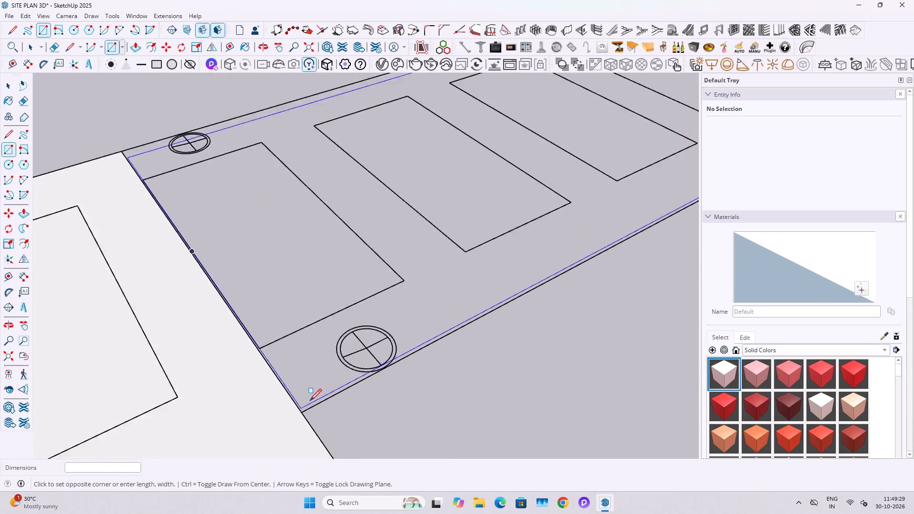
{"action": "scroll", "coordinate": [310, 402], "scroll_direction": "up", "scroll_amount": 11}
{"action": "left_click", "coordinate": [288, 435]}
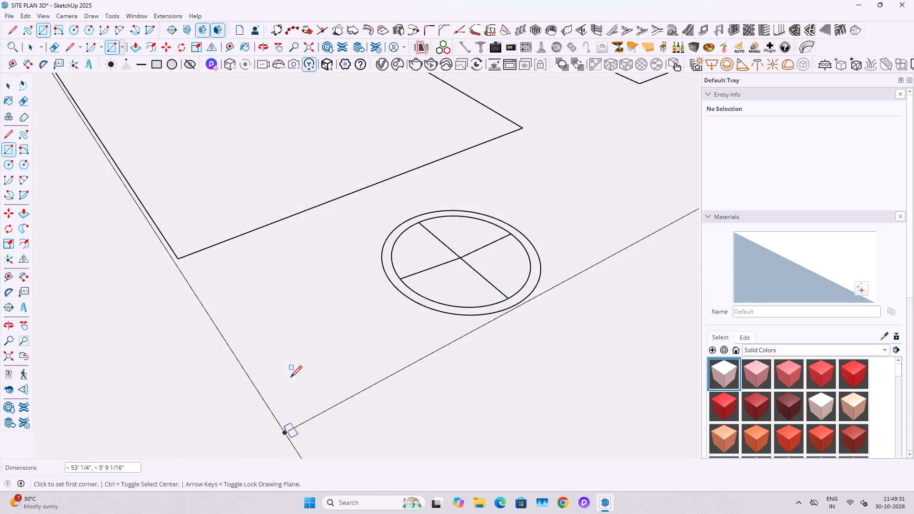
{"action": "key", "text": "space"}
Delete the stray face beside the long paver path, in the area enclosed between the paths.
{"action": "scroll", "coordinate": [288, 364], "scroll_direction": "down", "scroll_amount": 13}
{"action": "key", "text": "space"}
{"action": "left_click", "coordinate": [455, 391]}
{"action": "scroll", "coordinate": [454, 391], "scroll_direction": "down", "scroll_amount": 9}
{"action": "key", "text": "Delete"}
Examine the long path's face and edges where it joins the perpendicular paver path.
{"action": "scroll", "coordinate": [400, 344], "scroll_direction": "up", "scroll_amount": 4}
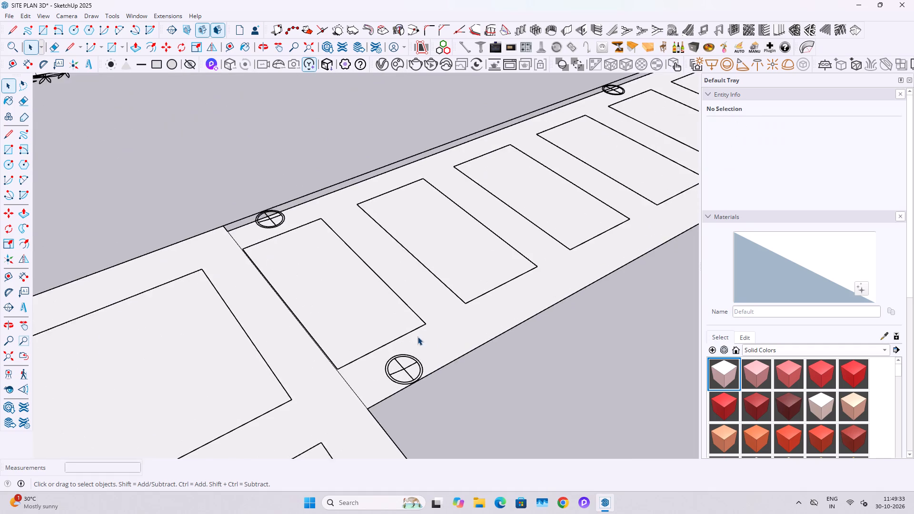
{"action": "scroll", "coordinate": [418, 336], "scroll_direction": "down", "scroll_amount": 6}
{"action": "middle_click_drag", "start_coordinate": [457, 298], "coordinate": [358, 347]}
{"action": "left_click", "coordinate": [370, 338]}
{"action": "scroll", "coordinate": [363, 326], "scroll_direction": "up", "scroll_amount": 5}
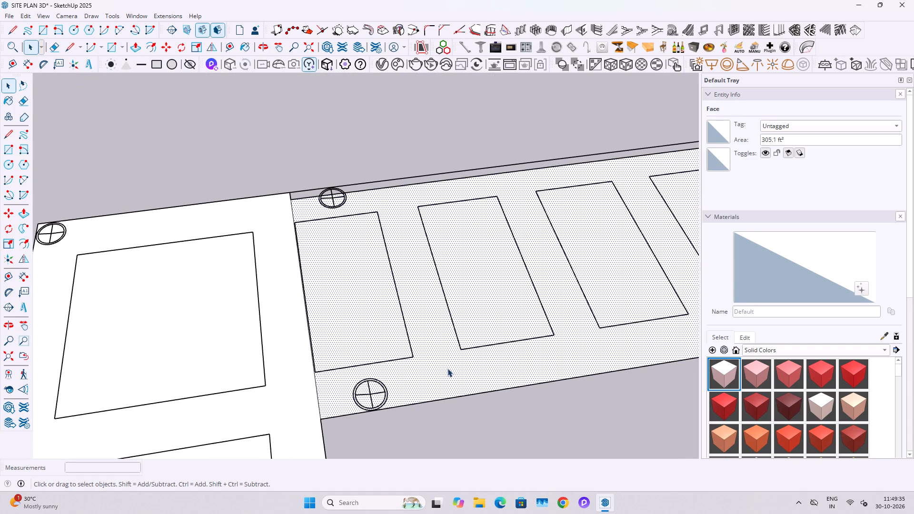
{"action": "left_click", "coordinate": [409, 345]}
{"action": "middle_click_drag", "start_coordinate": [404, 350], "coordinate": [326, 353]}
{"action": "key", "text": "Escape"}
{"action": "left_click", "coordinate": [387, 384]}
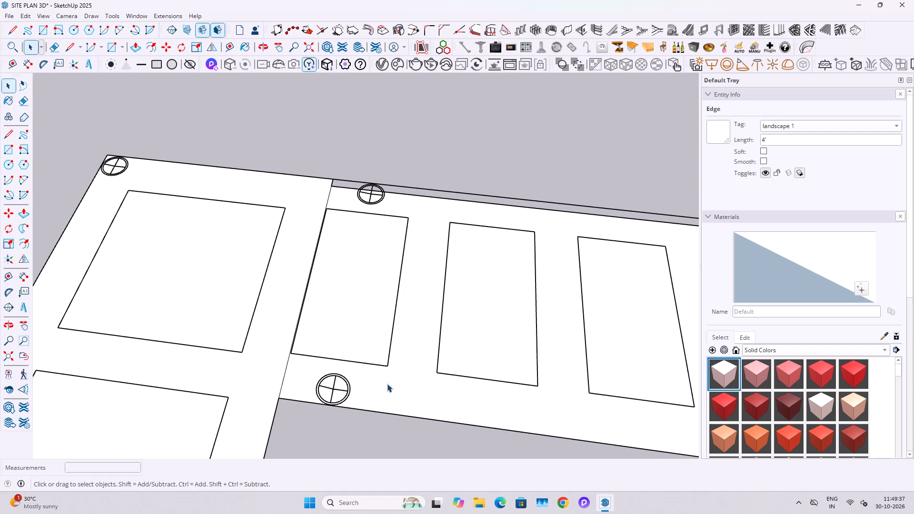
{"action": "scroll", "coordinate": [323, 348], "scroll_direction": "up", "scroll_amount": 5}
{"action": "double_click", "coordinate": [283, 395]}
{"action": "left_click", "coordinate": [271, 382]}
Draw a 2' by 4' rectangle over the first paver at the long path's inner end.
{"action": "scroll", "coordinate": [281, 356], "scroll_direction": "up", "scroll_amount": 4}
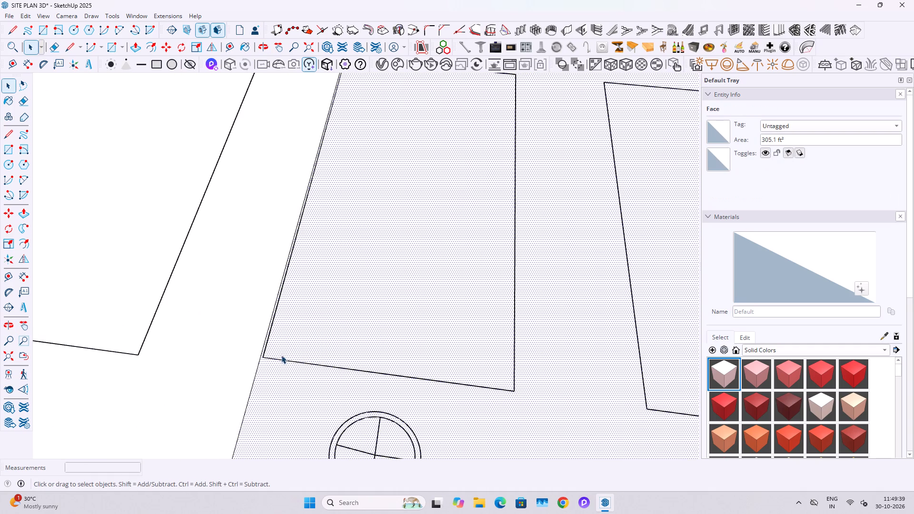
{"action": "key", "text": "r"}
{"action": "left_click", "coordinate": [266, 356]}
{"action": "scroll", "coordinate": [425, 255], "scroll_direction": "down", "scroll_amount": 5}
{"action": "middle_click_drag", "start_coordinate": [454, 224], "coordinate": [445, 311], "text": "shift"}
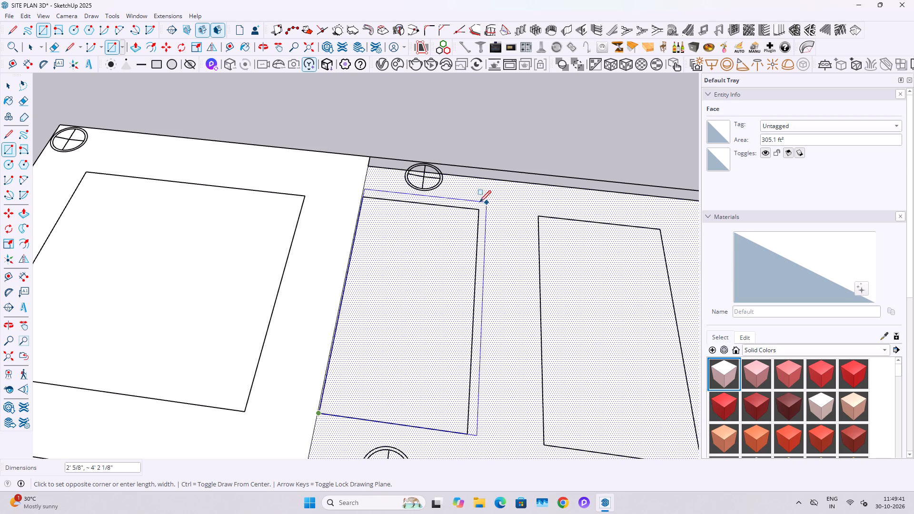
{"action": "left_click", "coordinate": [476, 211]}
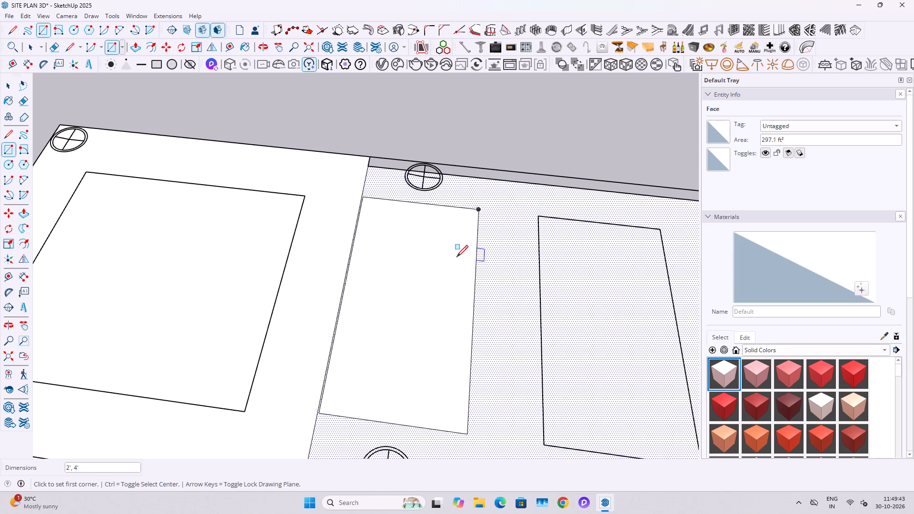
Copy the first paver's face and edges 3' along the long path onto the adjacent paver outline.
{"action": "key", "text": "space"}
{"action": "double_click", "coordinate": [428, 267]}
{"action": "key", "text": "m"}
{"action": "left_click", "coordinate": [320, 413]}
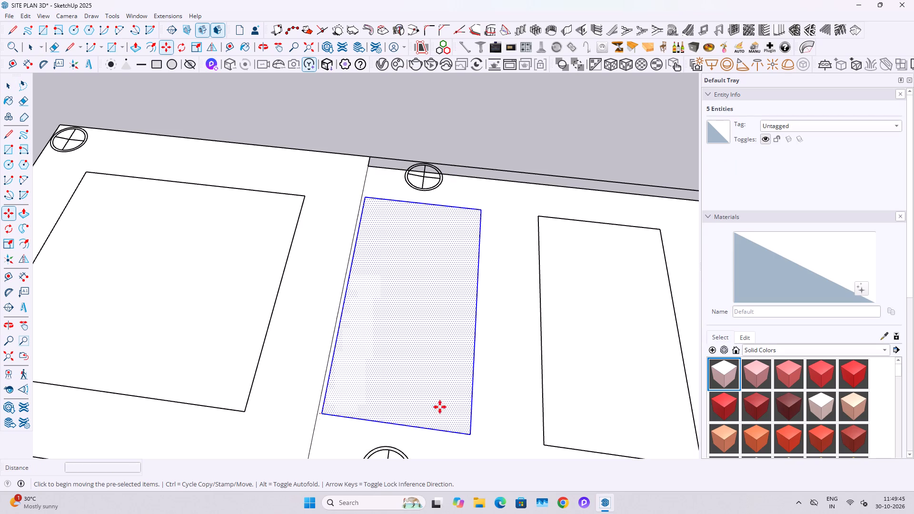
{"action": "middle_click_drag", "start_coordinate": [544, 392], "coordinate": [360, 267]}
{"action": "left_click", "coordinate": [352, 312]}
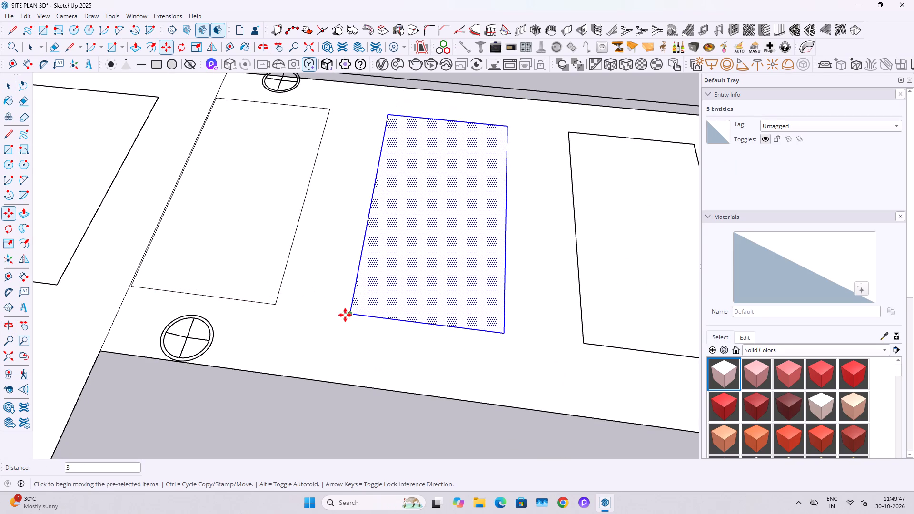
Copy the 2' by 4' paver face and edges in 3' moves onto the long path's third and fourth paver outlines.
{"action": "left_click", "coordinate": [277, 304]}
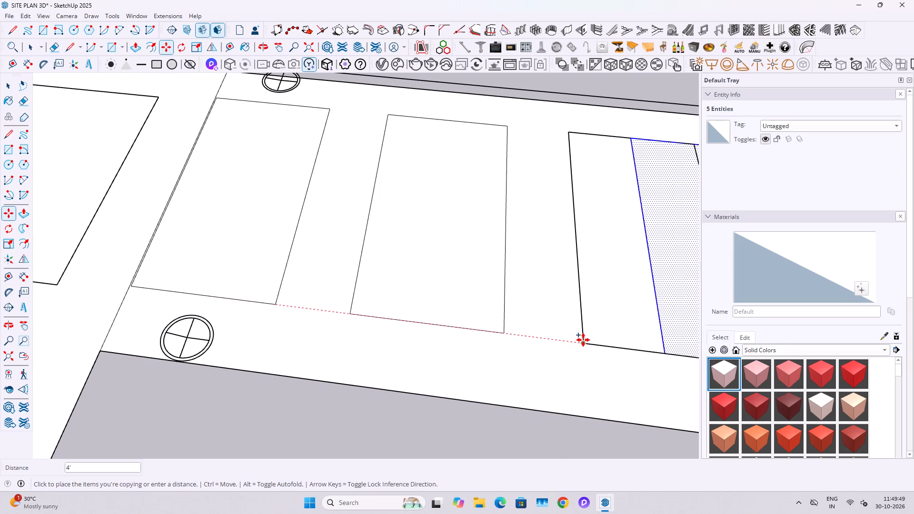
{"action": "key", "text": "space"}
{"action": "scroll", "coordinate": [439, 321], "scroll_direction": "down", "scroll_amount": 3}
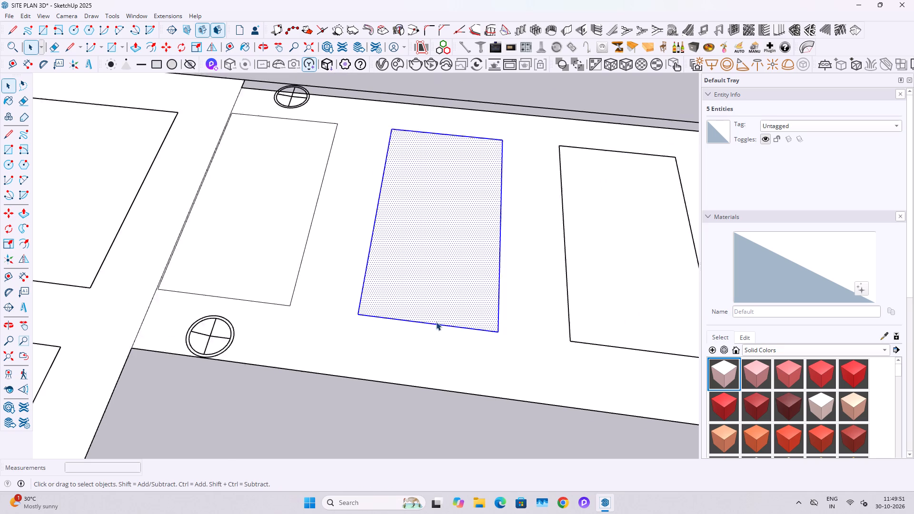
{"action": "scroll", "coordinate": [436, 322], "scroll_direction": "down", "scroll_amount": 4}
{"action": "key", "text": "m"}
{"action": "left_click", "coordinate": [392, 317]}
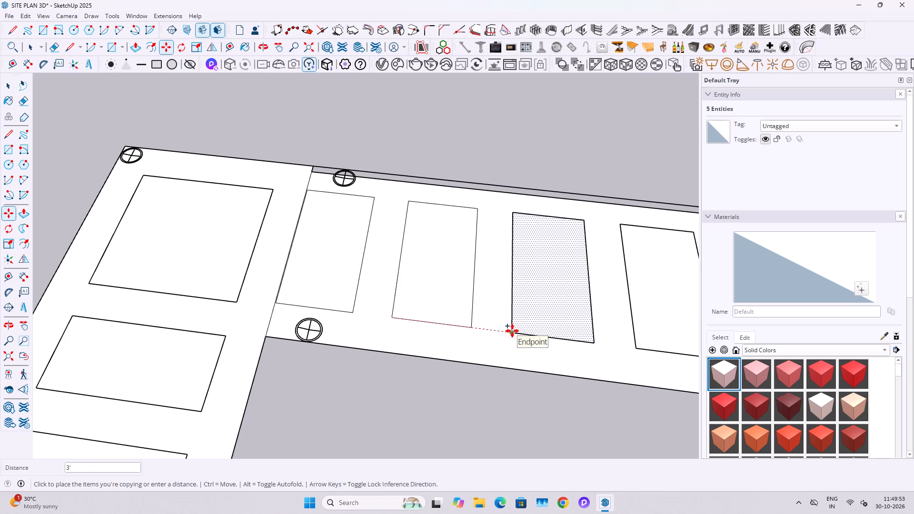
{"action": "left_click", "coordinate": [512, 331]}
{"action": "left_click", "coordinate": [514, 333]}
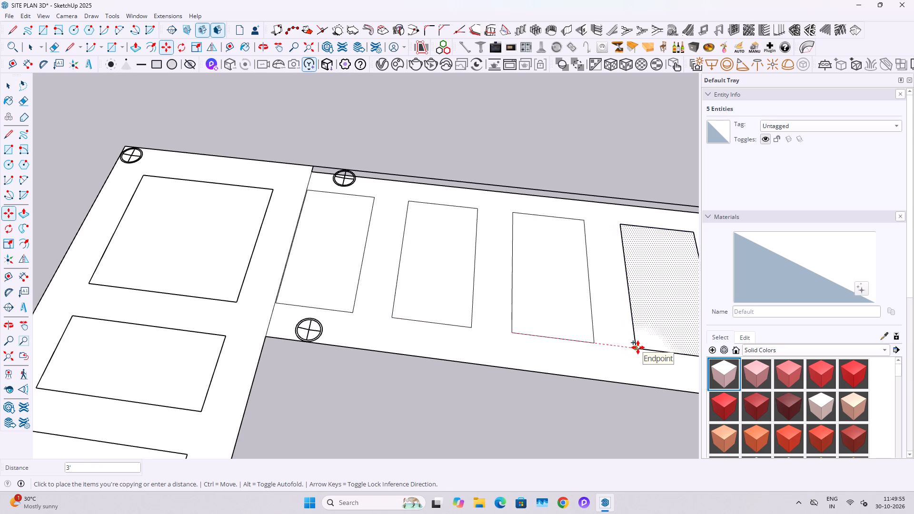
{"action": "left_click", "coordinate": [638, 347]}
Measure the gap between the fourth and fifth pavers on the long path.
{"action": "middle_click_drag", "start_coordinate": [639, 350], "coordinate": [388, 344], "text": "shift"}
{"action": "left_click", "coordinate": [347, 336]}
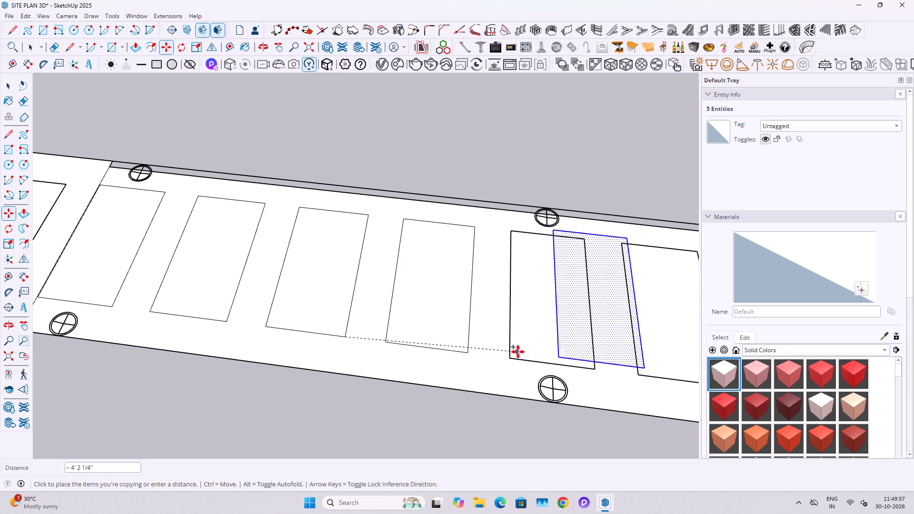
{"action": "key", "text": "space"}
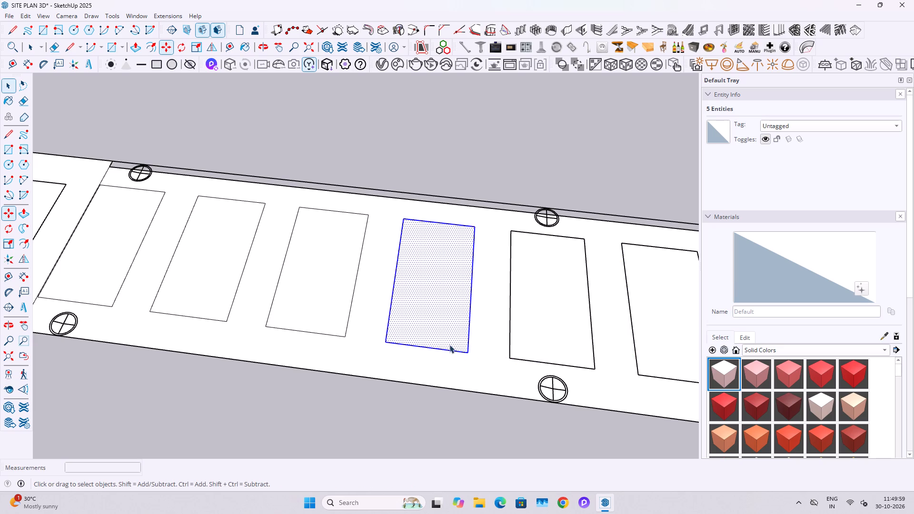
{"action": "key", "text": "t"}
{"action": "left_click", "coordinate": [510, 329]}
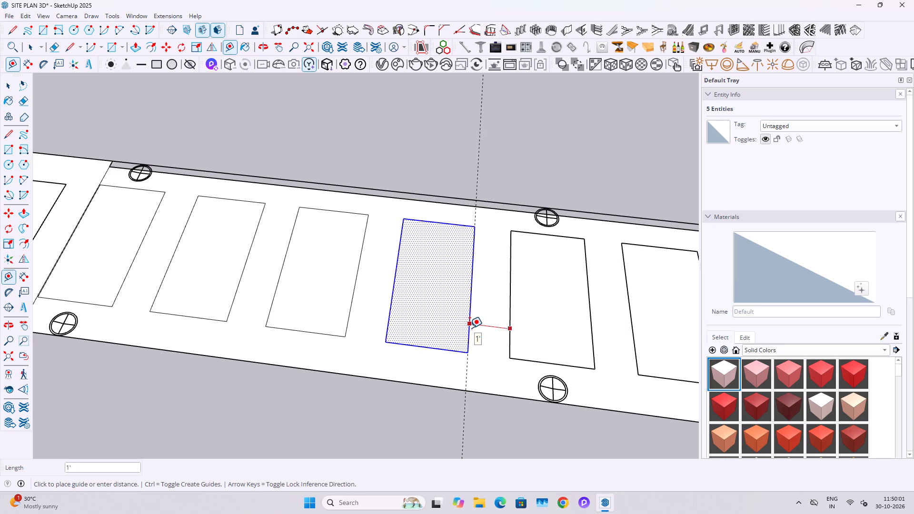
{"action": "key", "text": "space"}
Copy the fourth paver 3' along the long path and array the copy X6 over the following paver outlines.
{"action": "key", "text": "m"}
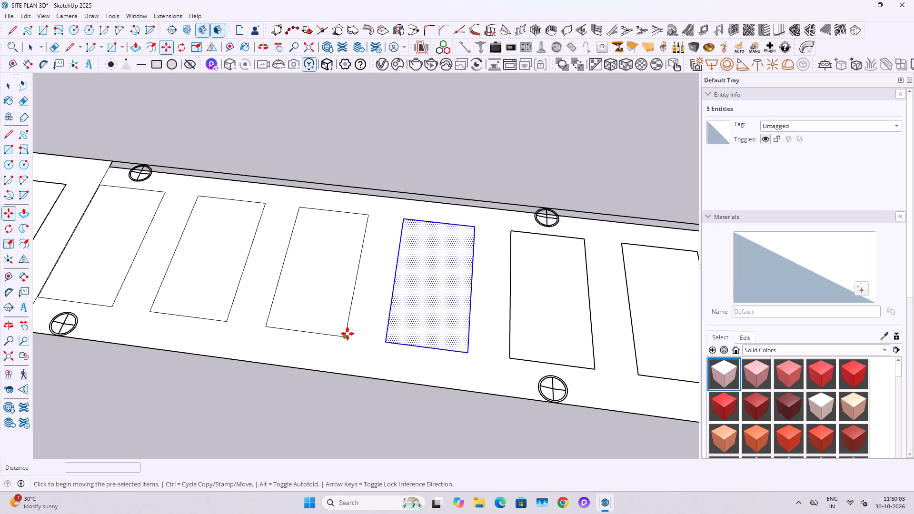
{"action": "left_click", "coordinate": [348, 334]}
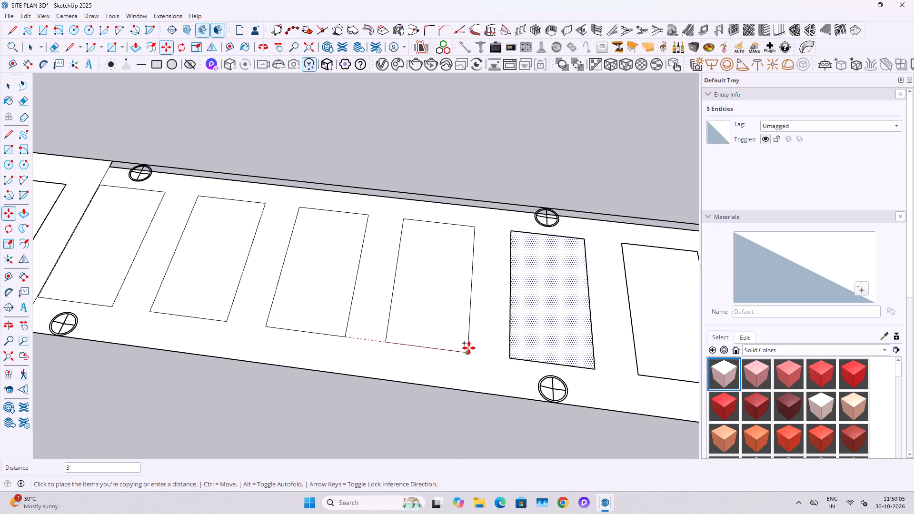
{"action": "left_click", "coordinate": [469, 348]}
{"action": "type", "text": "X6"}
{"action": "key", "text": "Return"}
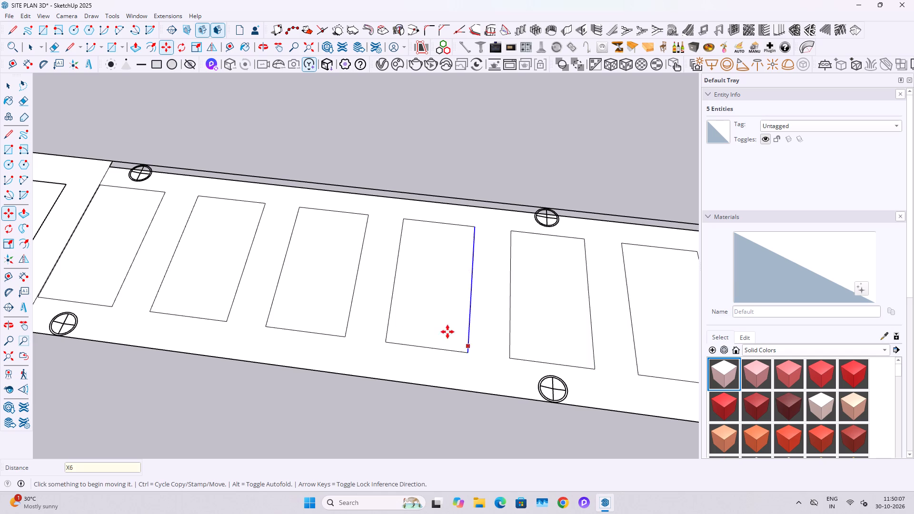
{"action": "scroll", "coordinate": [327, 303], "scroll_direction": "down", "scroll_amount": 15}
{"action": "key", "text": "space"}
Copy the last filled paver's face and edges in 3' moves onto the next two outlines of the long path.
{"action": "scroll", "coordinate": [550, 328], "scroll_direction": "up", "scroll_amount": 4}
{"action": "middle_click_drag", "start_coordinate": [550, 327], "coordinate": [308, 306], "text": "shift"}
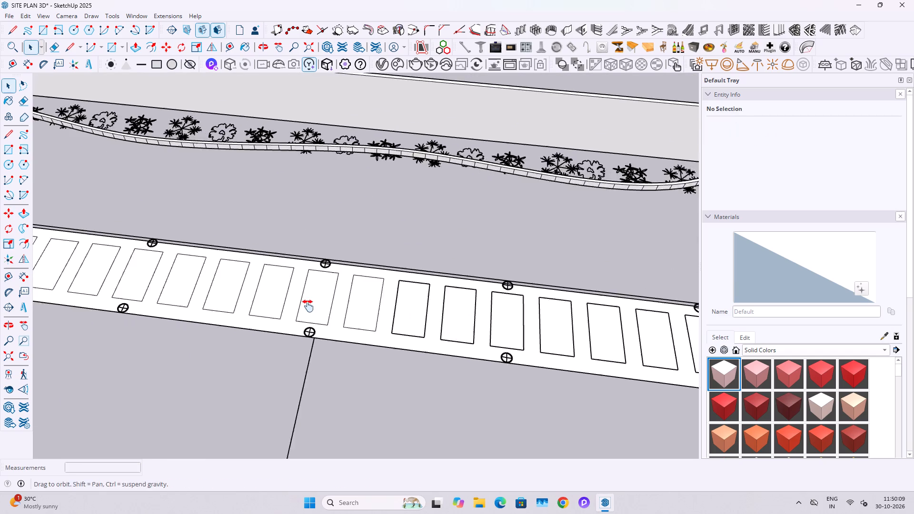
{"action": "middle_click_drag", "start_coordinate": [308, 306], "coordinate": [303, 303], "text": "shift"}
{"action": "scroll", "coordinate": [291, 303], "scroll_direction": "up", "scroll_amount": 4}
{"action": "double_click", "coordinate": [285, 313]}
{"action": "key", "text": "m"}
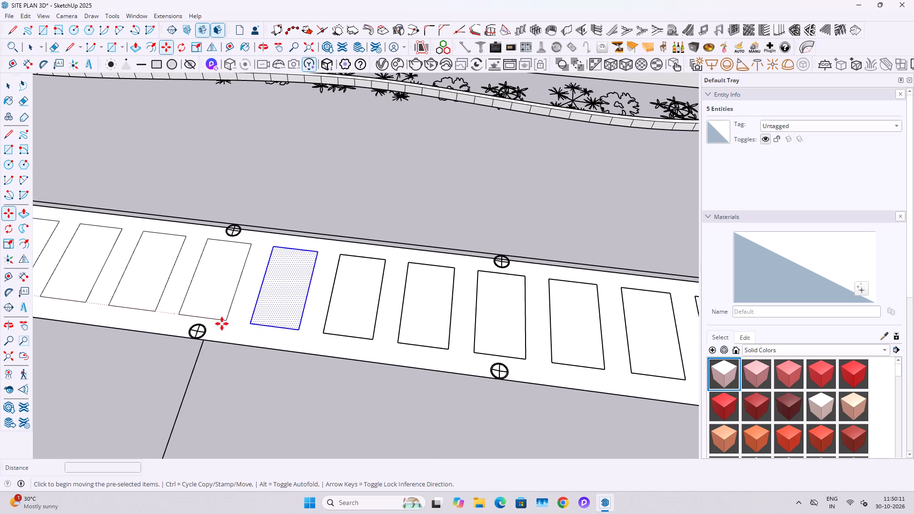
{"action": "left_click", "coordinate": [225, 317]}
{"action": "left_click", "coordinate": [299, 326]}
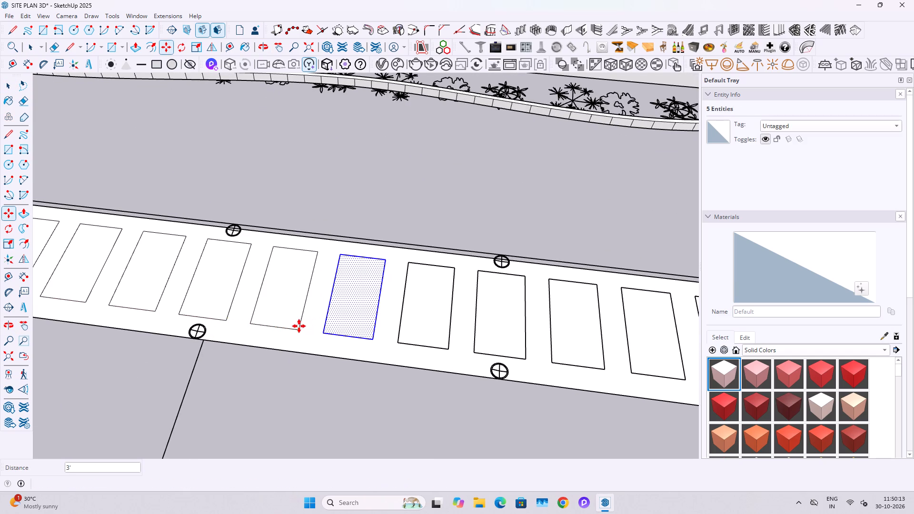
{"action": "key", "text": "c"}
{"action": "key", "text": "space"}
{"action": "scroll", "coordinate": [318, 326], "scroll_direction": "up", "scroll_amount": 5}
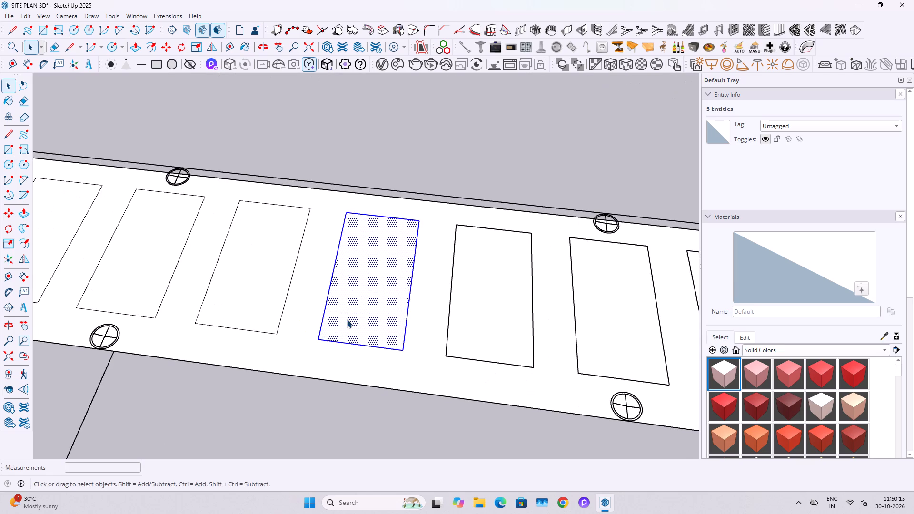
{"action": "key", "text": "m"}
{"action": "left_click", "coordinate": [322, 337]}
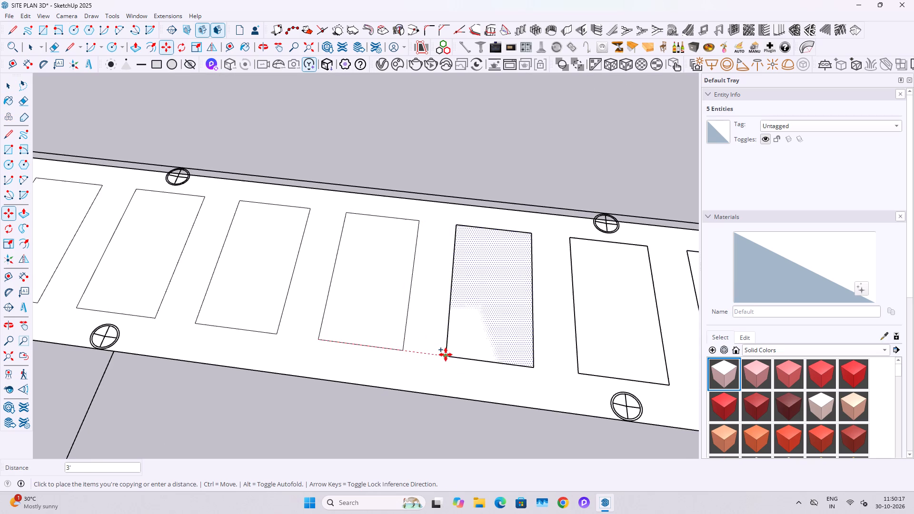
{"action": "left_click", "coordinate": [446, 355]}
Copy the paver in successive 3' moves onto the five remaining outlines up to the long path's outer end.
{"action": "middle_click_drag", "start_coordinate": [453, 358], "coordinate": [339, 328], "text": "shift"}
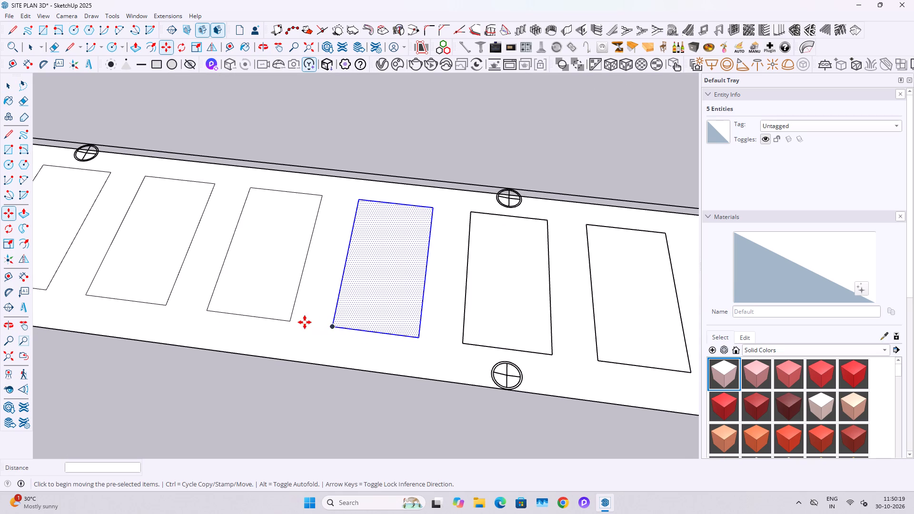
{"action": "left_click", "coordinate": [332, 326]}
{"action": "left_click", "coordinate": [463, 340]}
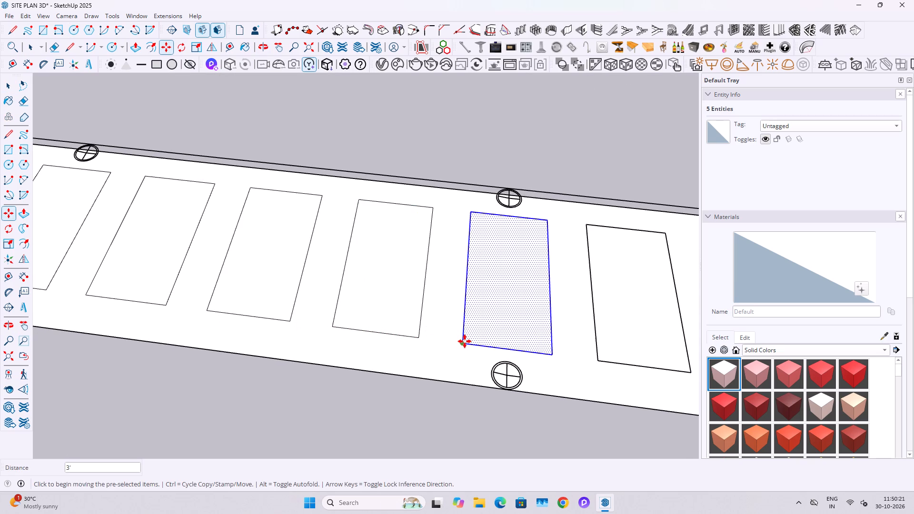
{"action": "left_click", "coordinate": [465, 341], "text": "ctrl"}
{"action": "middle_click_drag", "start_coordinate": [574, 361], "coordinate": [250, 312], "text": "shift"}
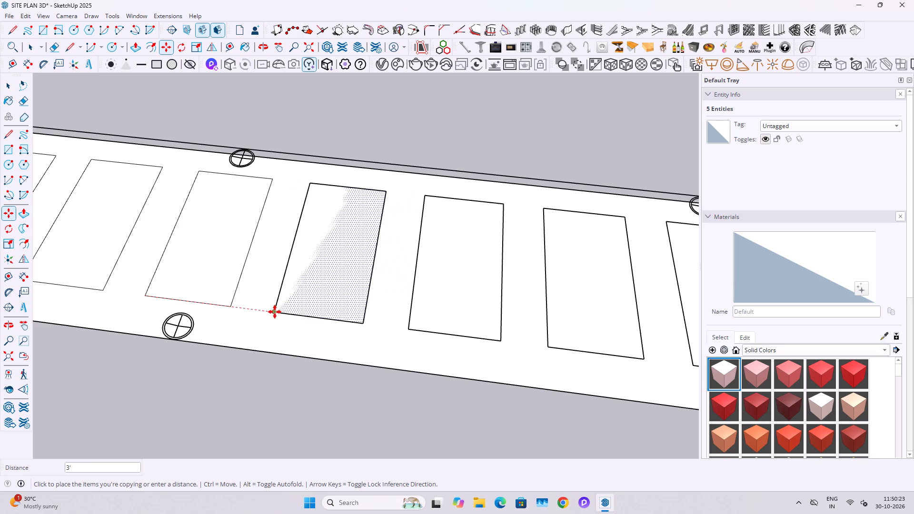
{"action": "left_click", "coordinate": [275, 312]}
{"action": "left_click", "coordinate": [275, 311]}
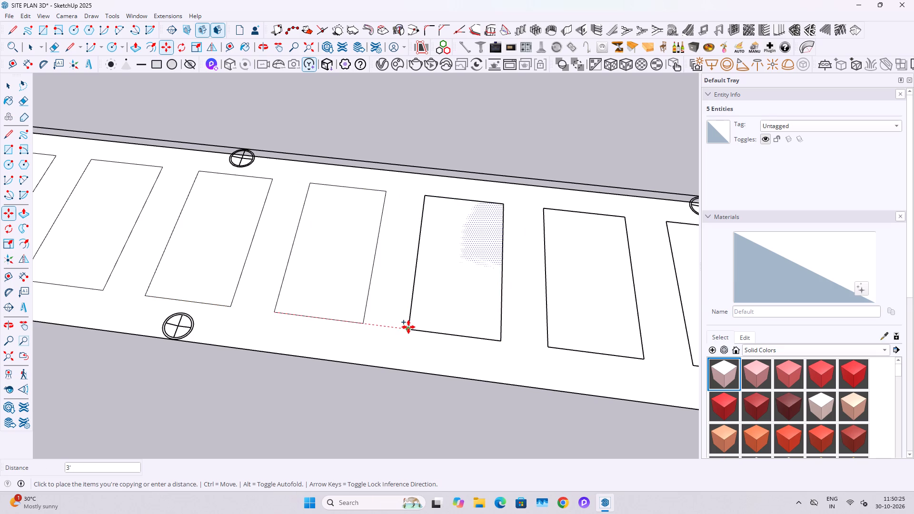
{"action": "left_click", "coordinate": [408, 327]}
{"action": "left_click", "coordinate": [411, 327], "text": "ctrl"}
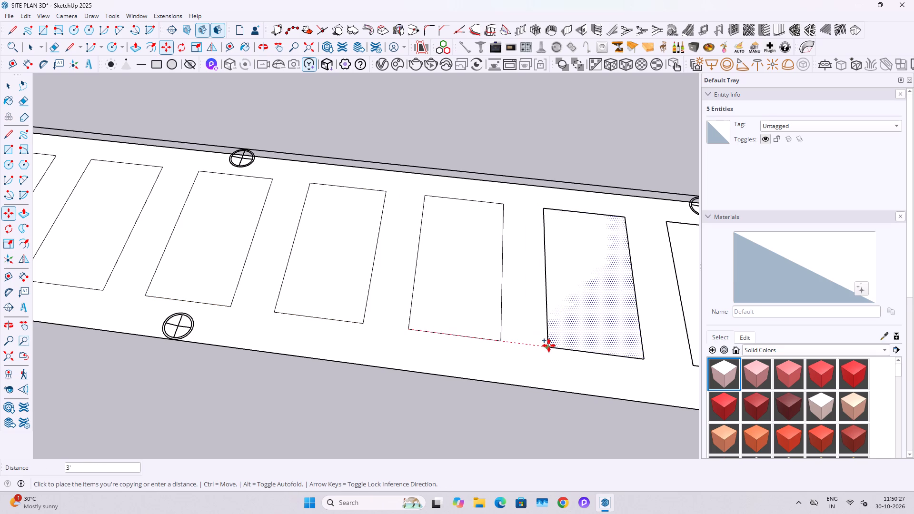
{"action": "left_click", "coordinate": [549, 346]}
{"action": "middle_click_drag", "start_coordinate": [577, 348], "coordinate": [257, 333], "text": "shift"}
{"action": "left_click", "coordinate": [231, 333]}
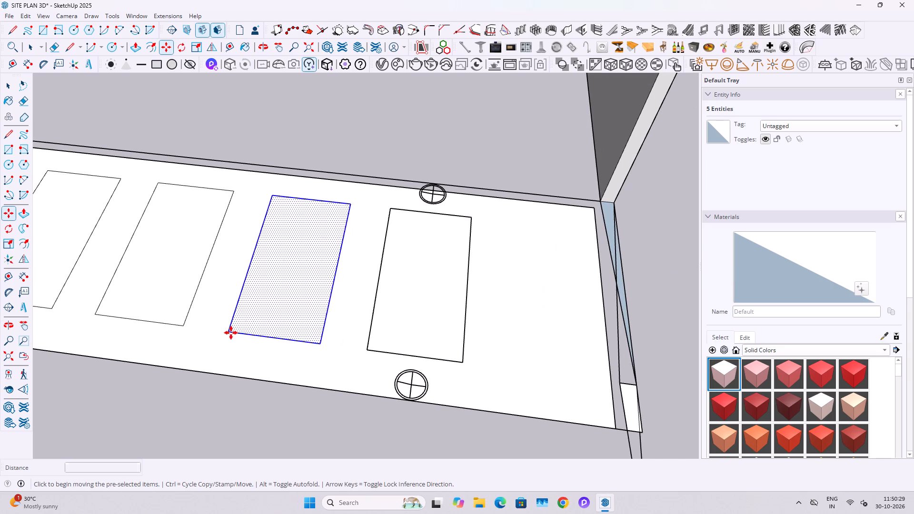
{"action": "left_click", "coordinate": [371, 347]}
{"action": "scroll", "coordinate": [371, 347], "scroll_direction": "down", "scroll_amount": 6}
{"action": "key", "text": "space"}
{"action": "left_click", "coordinate": [404, 323]}
{"action": "scroll", "coordinate": [404, 322], "scroll_direction": "down", "scroll_amount": 6}
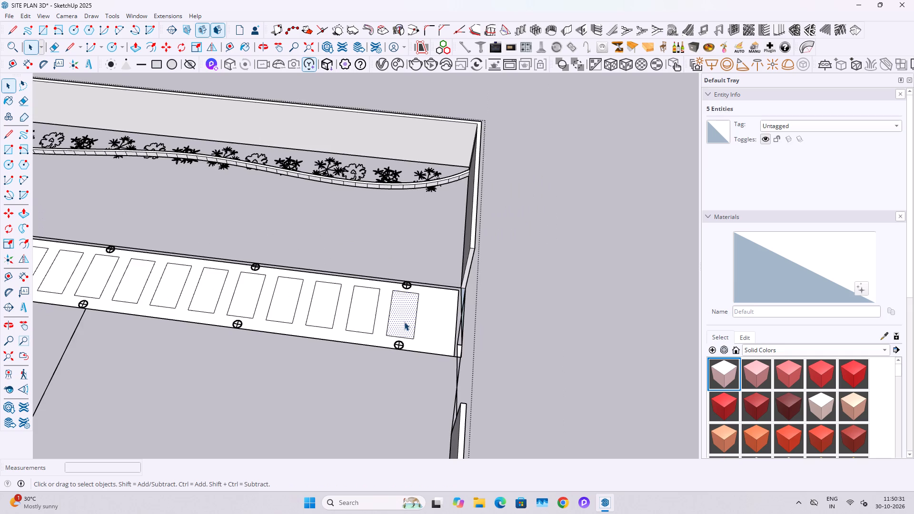
Draw a 4' by 4' rectangle over the square paver on the perpendicular path, at its junction with the long path.
{"action": "scroll", "coordinate": [404, 322], "scroll_direction": "down", "scroll_amount": 9}
{"action": "middle_click_drag", "start_coordinate": [302, 337], "coordinate": [548, 334], "text": "shift"}
{"action": "scroll", "coordinate": [548, 334], "scroll_direction": "down", "scroll_amount": 1, "text": "shift"}
{"action": "scroll", "coordinate": [340, 315], "scroll_direction": "up", "scroll_amount": 5}
{"action": "scroll", "coordinate": [320, 284], "scroll_direction": "down", "scroll_amount": 1}
{"action": "scroll", "coordinate": [320, 284], "scroll_direction": "up", "scroll_amount": 11}
{"action": "left_click", "coordinate": [276, 250]}
{"action": "scroll", "coordinate": [272, 251], "scroll_direction": "up", "scroll_amount": 2}
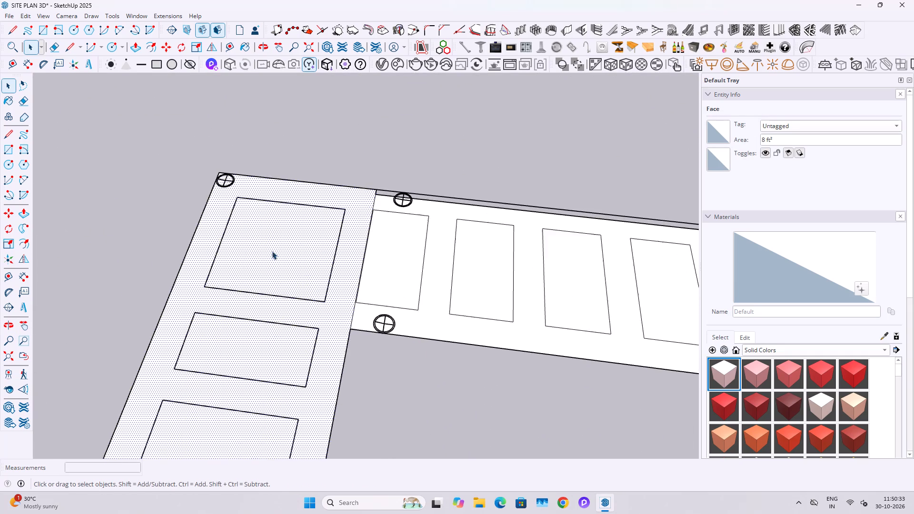
{"action": "scroll", "coordinate": [272, 251], "scroll_direction": "up", "scroll_amount": 3}
{"action": "key", "text": "r"}
{"action": "left_click", "coordinate": [222, 173]}
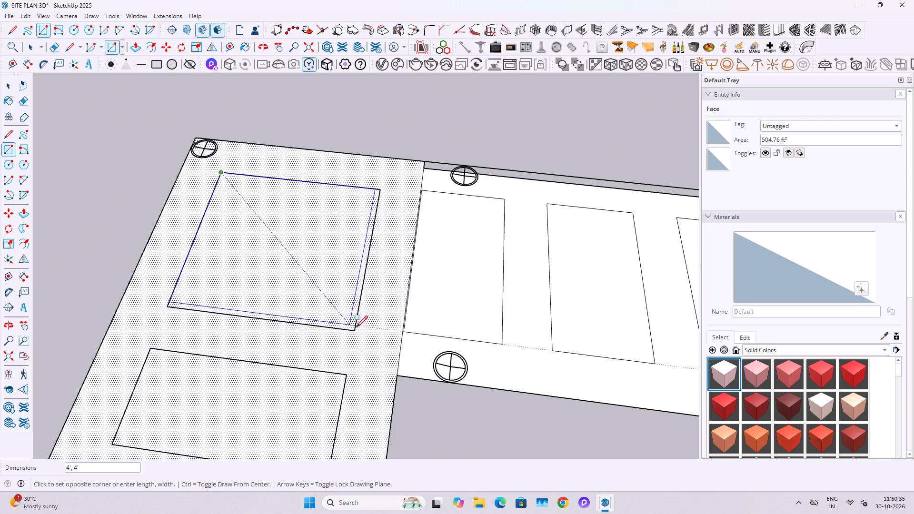
{"action": "left_click", "coordinate": [358, 330]}
Draw 4' by 2' rectangles over the three pavers following the square paver on the perpendicular path.
{"action": "key", "text": "space"}
{"action": "scroll", "coordinate": [338, 297], "scroll_direction": "down", "scroll_amount": 6}
{"action": "key", "text": "r"}
{"action": "left_click", "coordinate": [232, 328]}
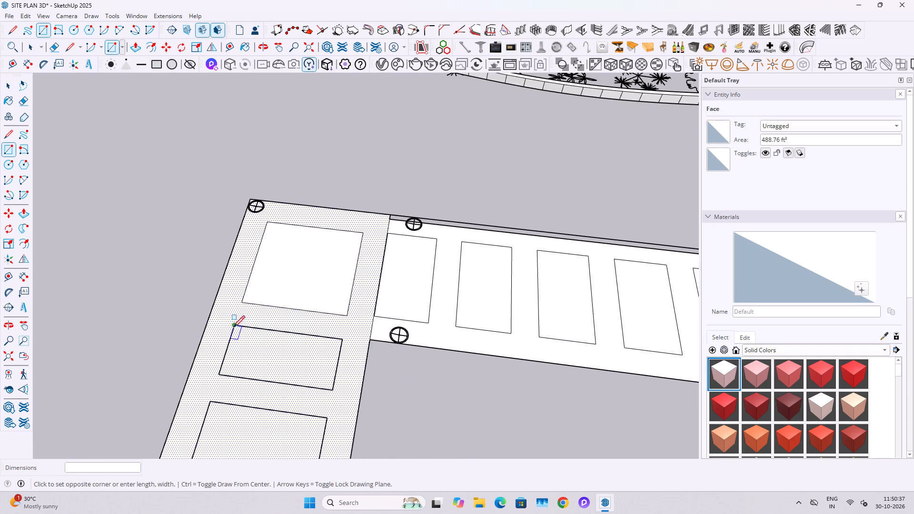
{"action": "left_click", "coordinate": [335, 385]}
{"action": "middle_click_drag", "start_coordinate": [318, 396], "coordinate": [380, 231], "text": "shift"}
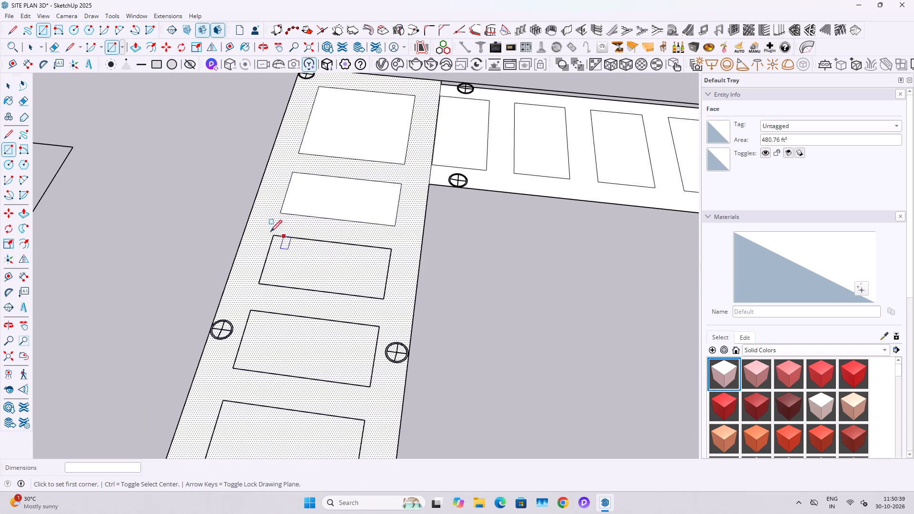
{"action": "left_click", "coordinate": [272, 235]}
{"action": "left_click", "coordinate": [385, 296]}
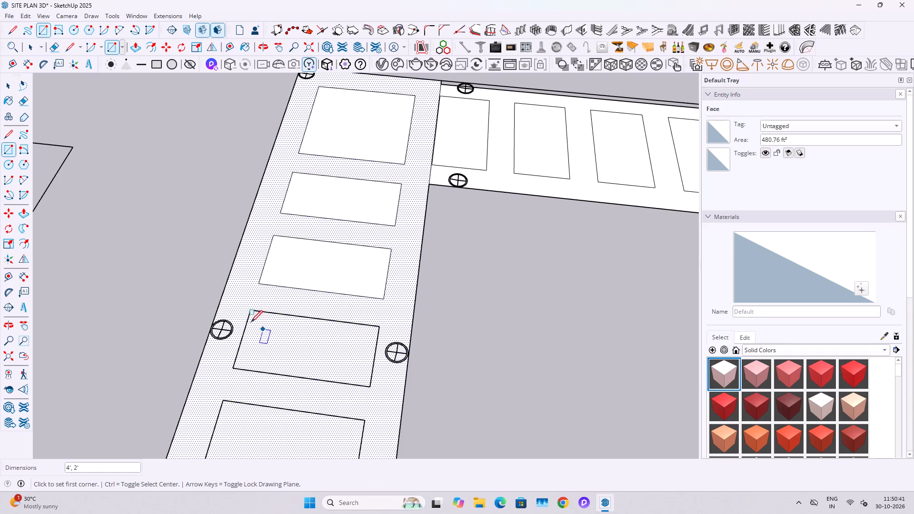
{"action": "left_click", "coordinate": [253, 316]}
{"action": "key", "text": "space"}
{"action": "type", "text": "R"}
{"action": "left_click", "coordinate": [254, 311]}
{"action": "left_click", "coordinate": [371, 384]}
Draw 2' by 4' rectangles over the perpendicular path's next three pavers, up to its far corner.
{"action": "middle_click_drag", "start_coordinate": [364, 383], "coordinate": [412, 191], "text": "shift"}
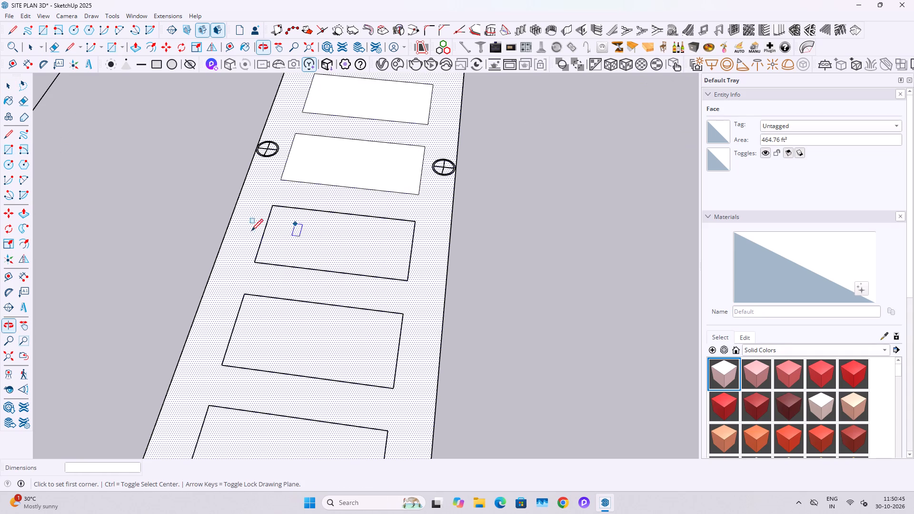
{"action": "left_click", "coordinate": [273, 210]}
{"action": "left_click", "coordinate": [407, 282]}
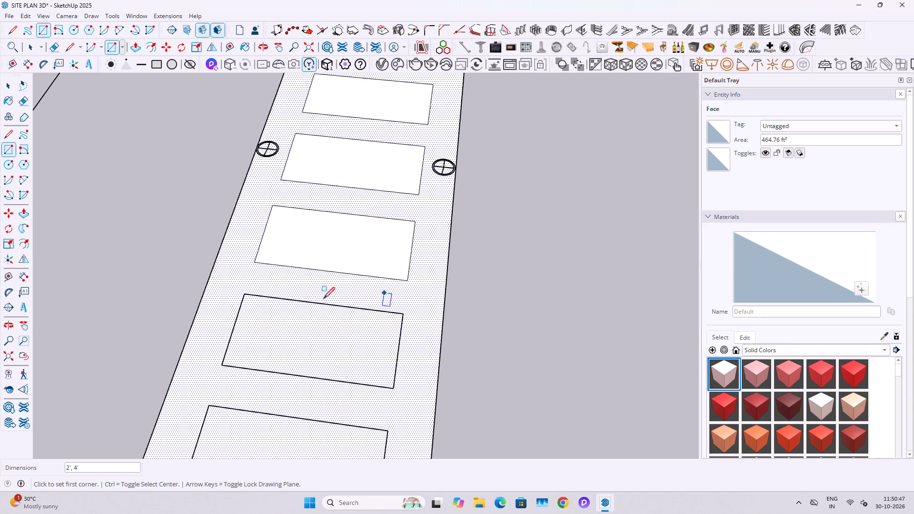
{"action": "left_click", "coordinate": [248, 297]}
{"action": "left_click", "coordinate": [393, 384]}
{"action": "scroll", "coordinate": [381, 350], "scroll_direction": "down", "scroll_amount": 2}
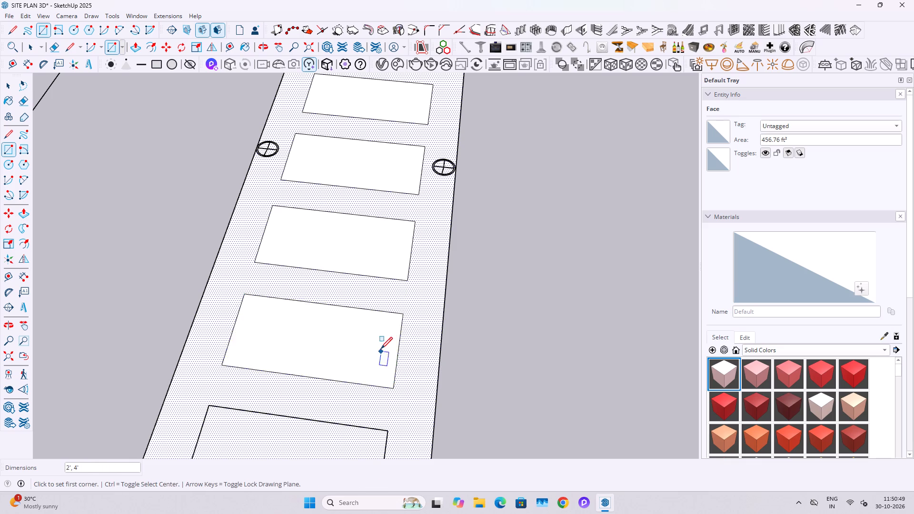
{"action": "scroll", "coordinate": [381, 350], "scroll_direction": "down", "scroll_amount": 4}
{"action": "middle_click_drag", "start_coordinate": [354, 379], "coordinate": [363, 292], "text": "shift"}
{"action": "left_click", "coordinate": [295, 297]}
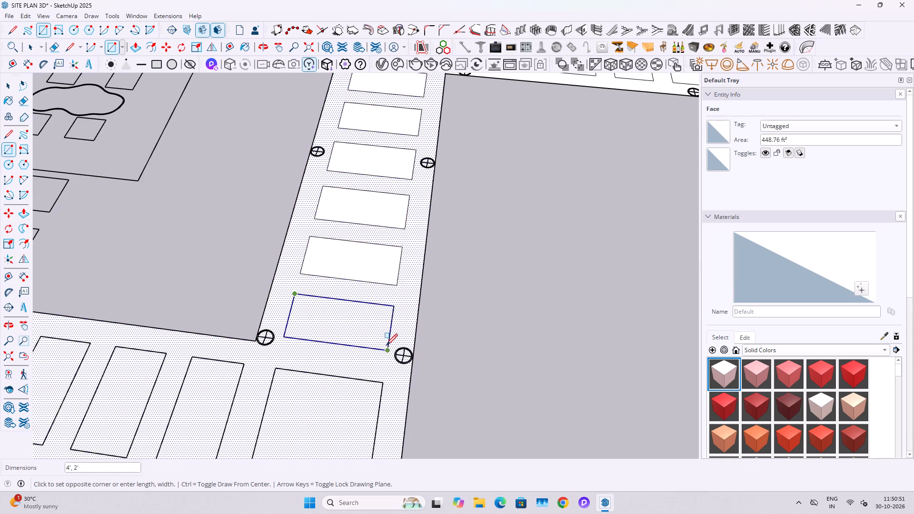
{"action": "left_click", "coordinate": [386, 346]}
Draw a rectangle about 4' by 4' over the square paver at the perpendicular path's far corner.
{"action": "left_click", "coordinate": [278, 368]}
{"action": "middle_click_drag", "start_coordinate": [324, 417], "coordinate": [359, 265]}
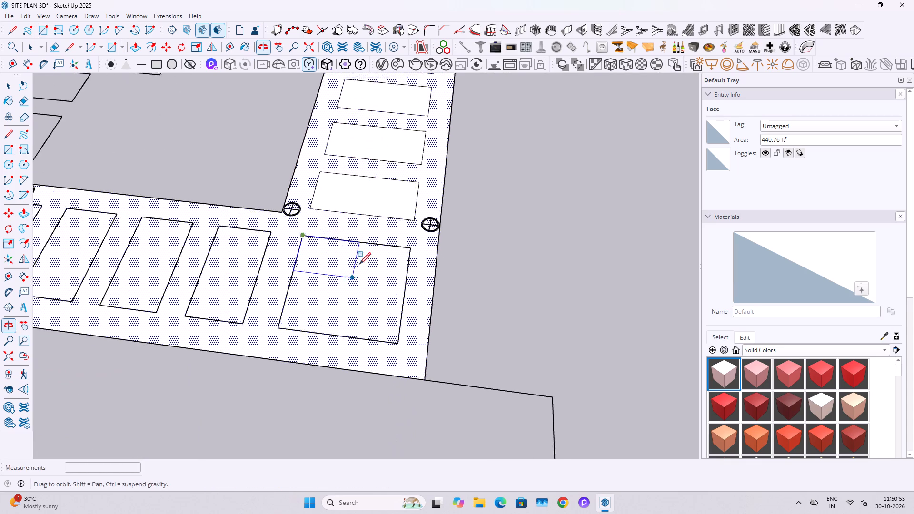
{"action": "middle_click_drag", "start_coordinate": [359, 265], "coordinate": [359, 265]}
{"action": "left_click", "coordinate": [407, 330]}
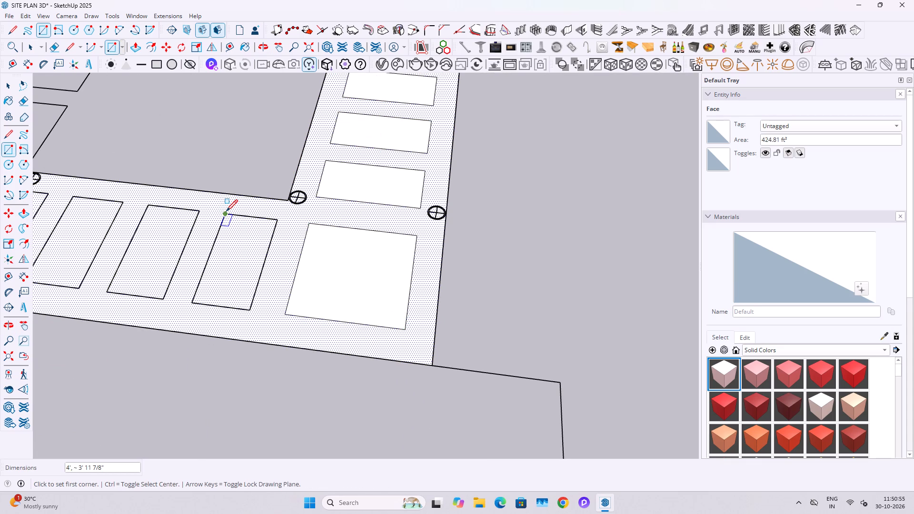
Draw a 4' by 2' rectangle over the first paver beside the far corner's square paver, on the adjoining path leg.
{"action": "left_click", "coordinate": [226, 212]}
{"action": "left_click", "coordinate": [246, 309]}
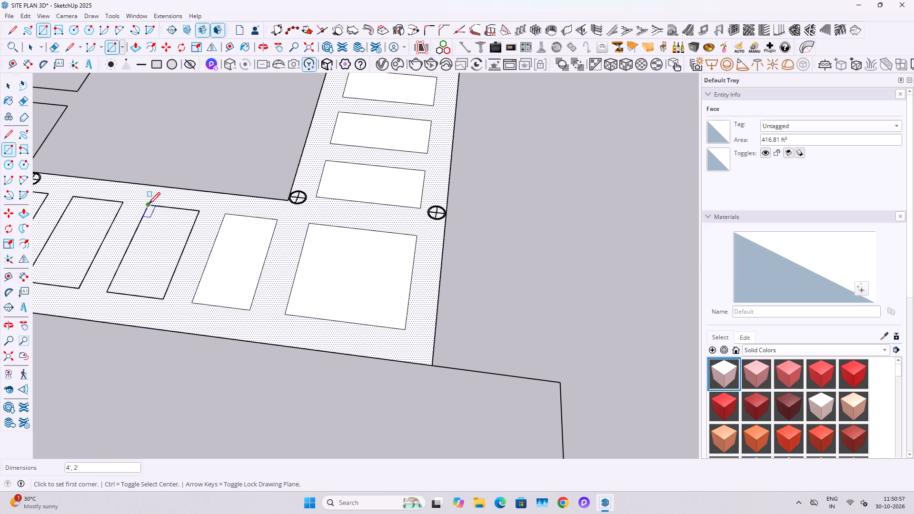
Draw 4' by 2' rectangles over the next four pavers on the adjoining path leg, continuing away from the far corner's square paver.
{"action": "left_click", "coordinate": [149, 205]}
{"action": "left_click", "coordinate": [163, 297]}
{"action": "middle_click_drag", "start_coordinate": [154, 291], "coordinate": [493, 350], "text": "shift"}
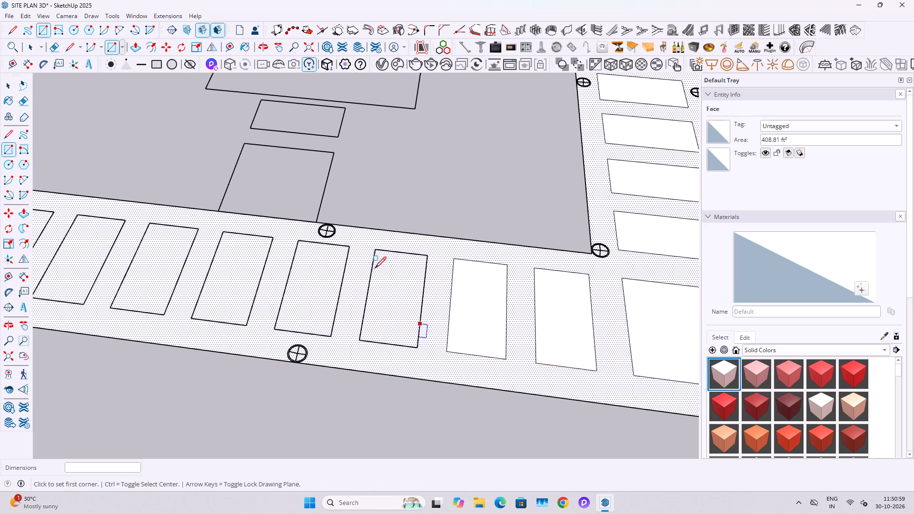
{"action": "left_click", "coordinate": [378, 250]}
{"action": "left_click", "coordinate": [417, 348]}
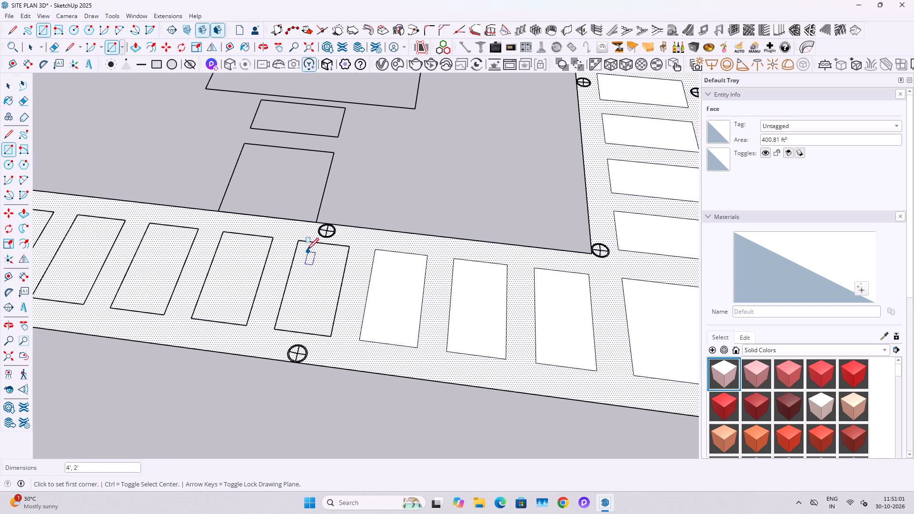
{"action": "left_click", "coordinate": [300, 245]}
{"action": "left_click", "coordinate": [329, 337]}
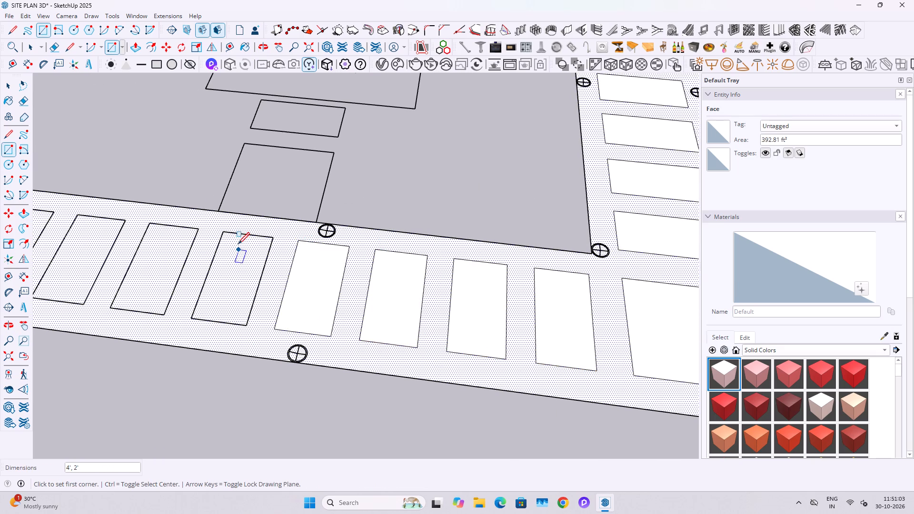
{"action": "left_click", "coordinate": [226, 233]}
{"action": "left_click", "coordinate": [248, 328]}
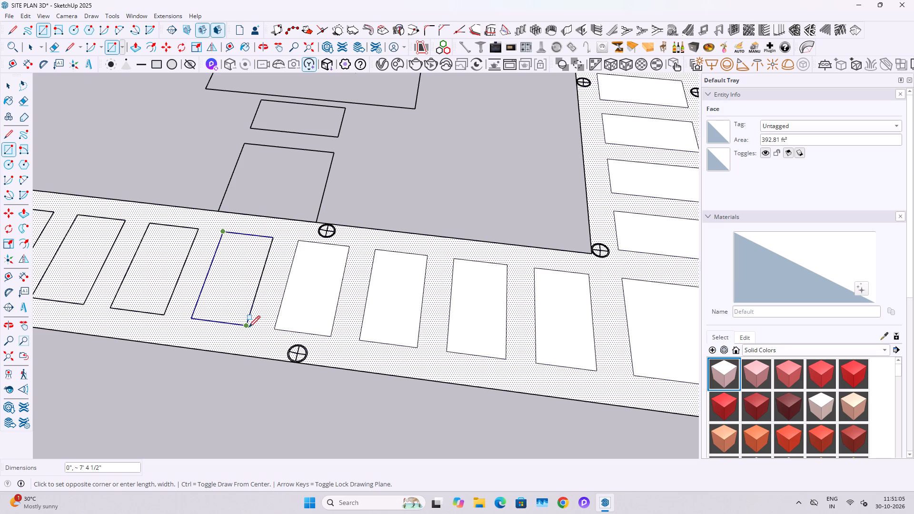
Draw 4' by 2' rectangles over the following two pavers of the same path leg.
{"action": "middle_click_drag", "start_coordinate": [189, 301], "coordinate": [477, 330], "text": "shift"}
{"action": "left_click", "coordinate": [410, 254]}
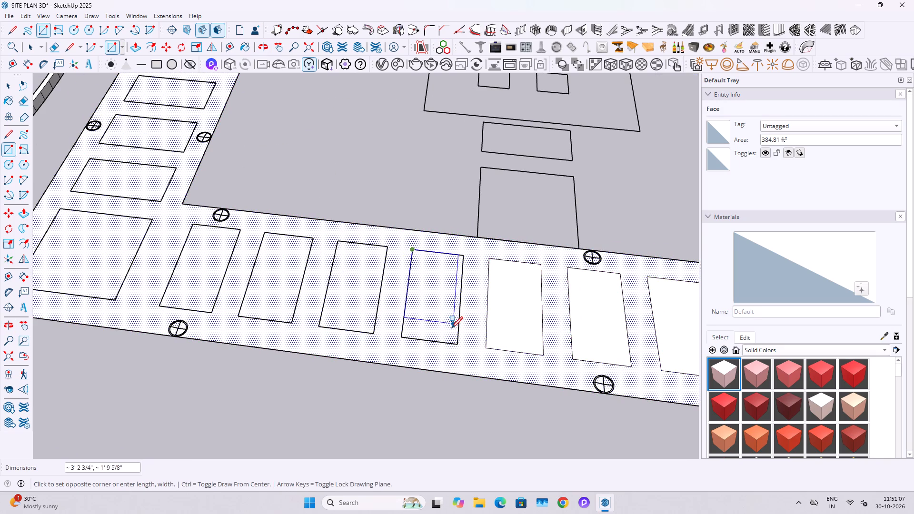
{"action": "left_click", "coordinate": [456, 343]}
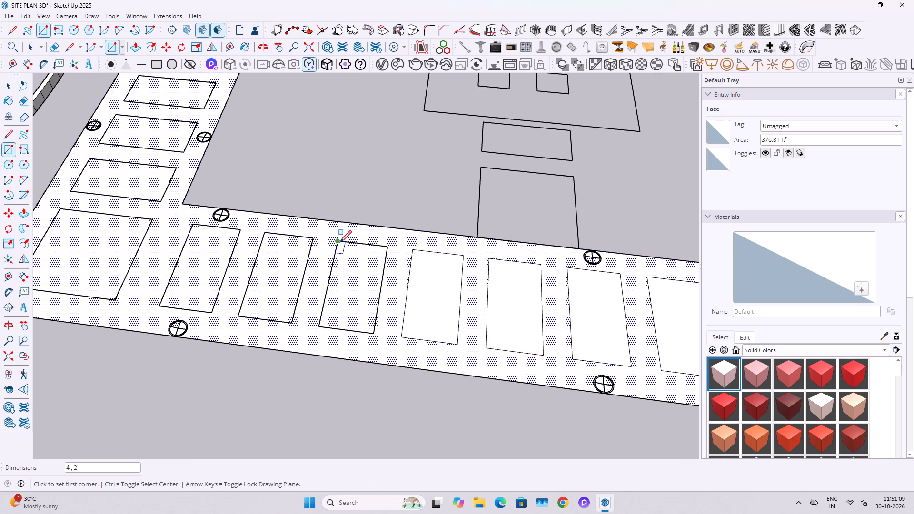
{"action": "left_click", "coordinate": [340, 243]}
{"action": "left_click", "coordinate": [376, 334]}
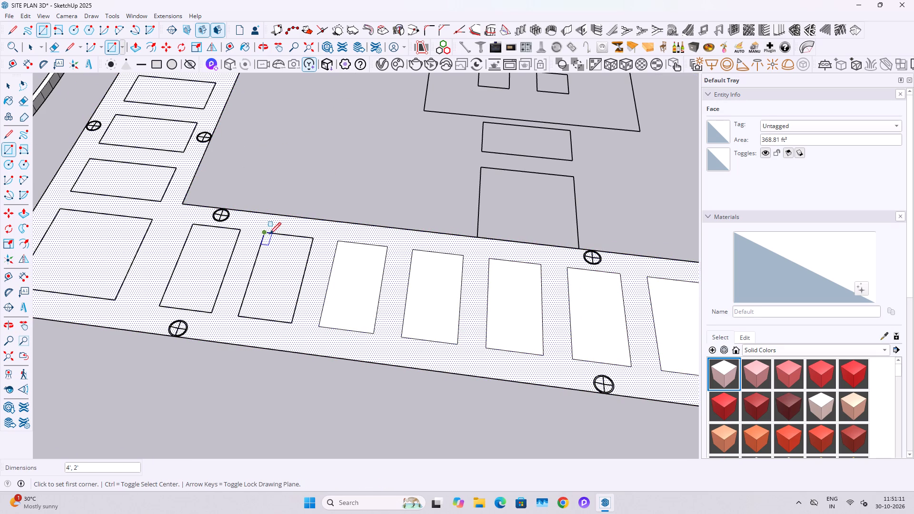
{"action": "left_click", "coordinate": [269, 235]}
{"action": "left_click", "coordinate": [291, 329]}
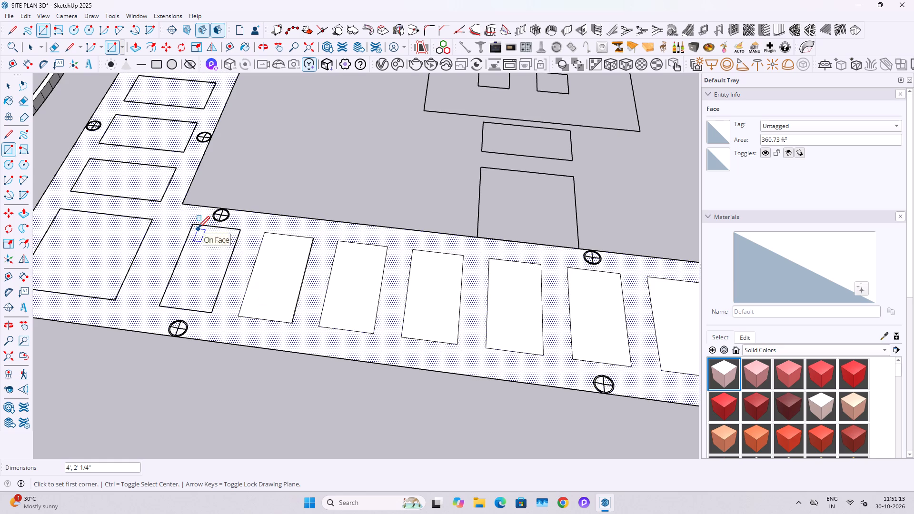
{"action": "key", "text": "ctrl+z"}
Draw 2' by 4' rectangles over the path leg's last two pavers, up to the next corner's square paver.
{"action": "left_click", "coordinate": [310, 236]}
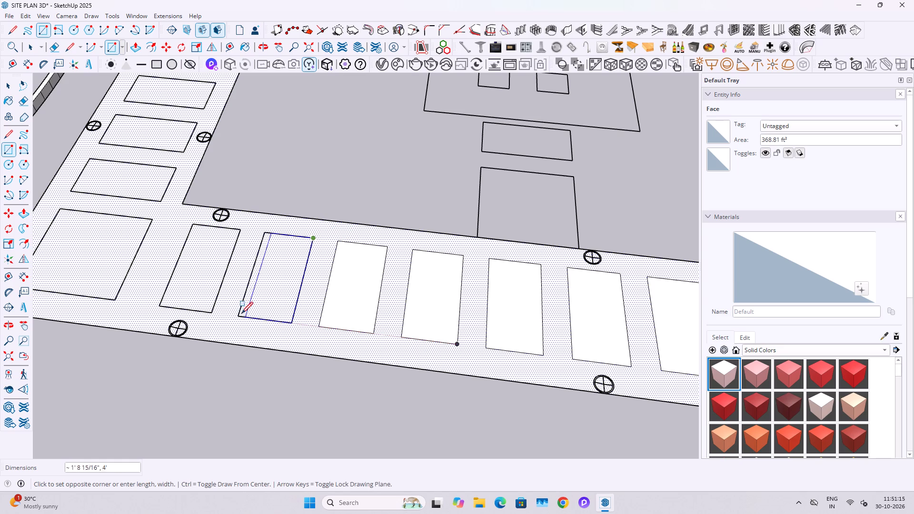
{"action": "left_click", "coordinate": [239, 316]}
{"action": "left_click", "coordinate": [195, 227]}
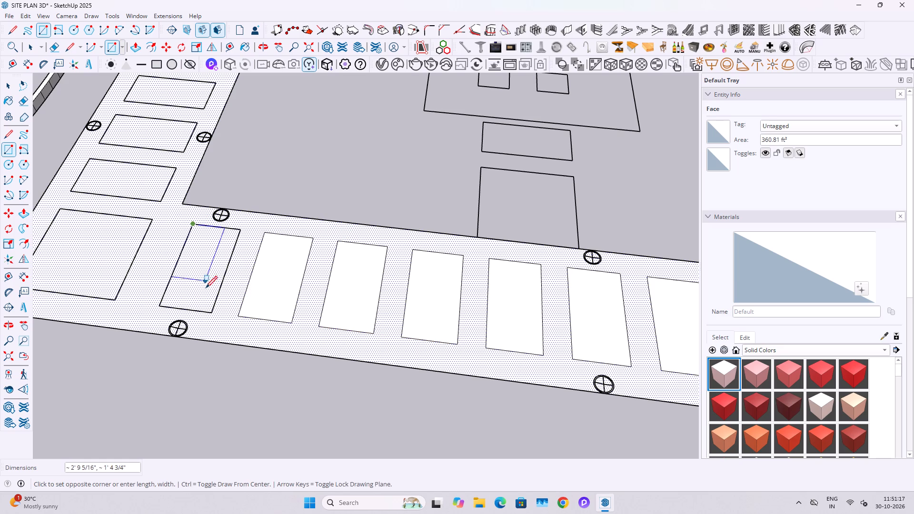
{"action": "left_click", "coordinate": [212, 311]}
Draw a rectangle about 4' by 4' over the square paver at this leg's far corner.
{"action": "middle_click_drag", "start_coordinate": [158, 265], "coordinate": [353, 317], "text": "shift"}
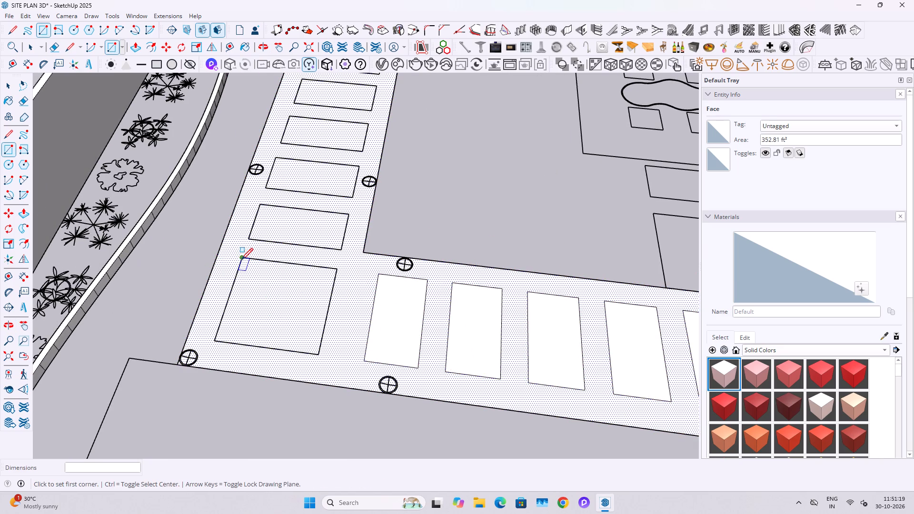
{"action": "left_click", "coordinate": [241, 261]}
{"action": "left_click", "coordinate": [318, 353]}
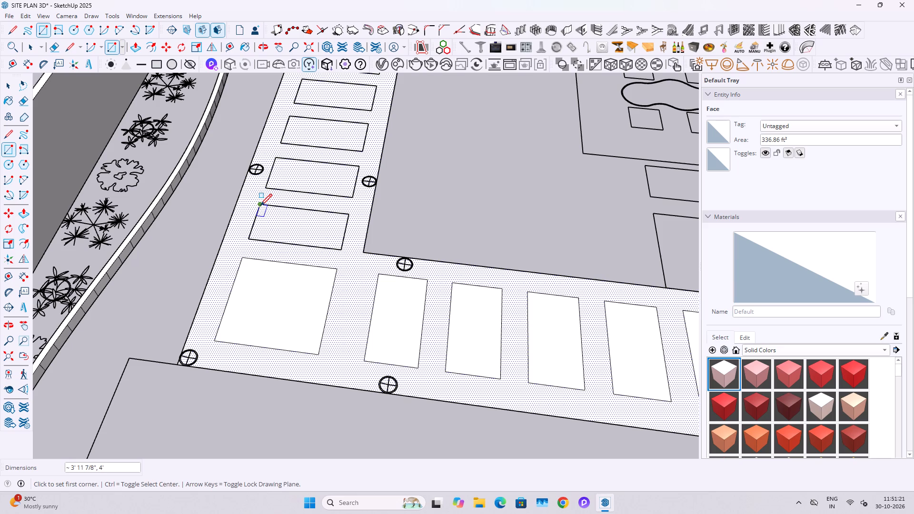
Draw 4' by 2' rectangles over the first four pavers after that corner, on the leg beside the curved planting bed.
{"action": "left_click", "coordinate": [260, 207]}
{"action": "left_click", "coordinate": [342, 245]}
{"action": "left_click", "coordinate": [278, 158]}
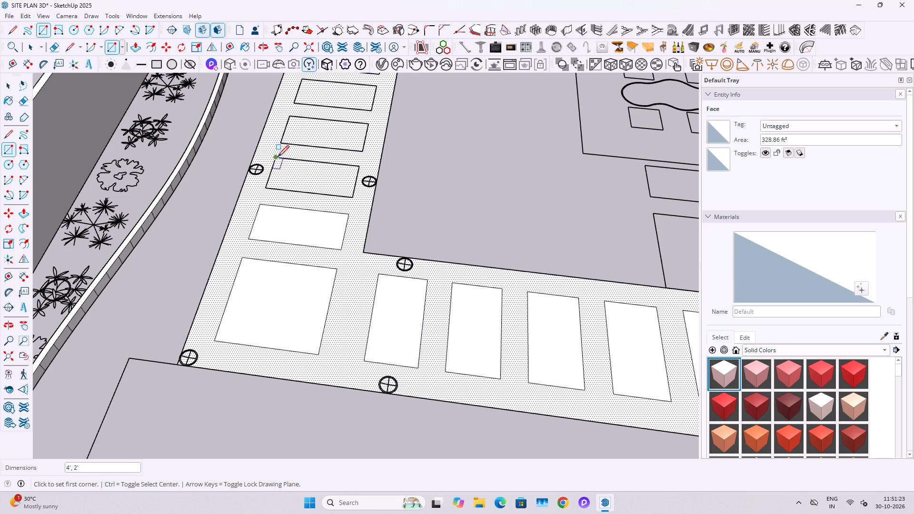
{"action": "left_click", "coordinate": [348, 196]}
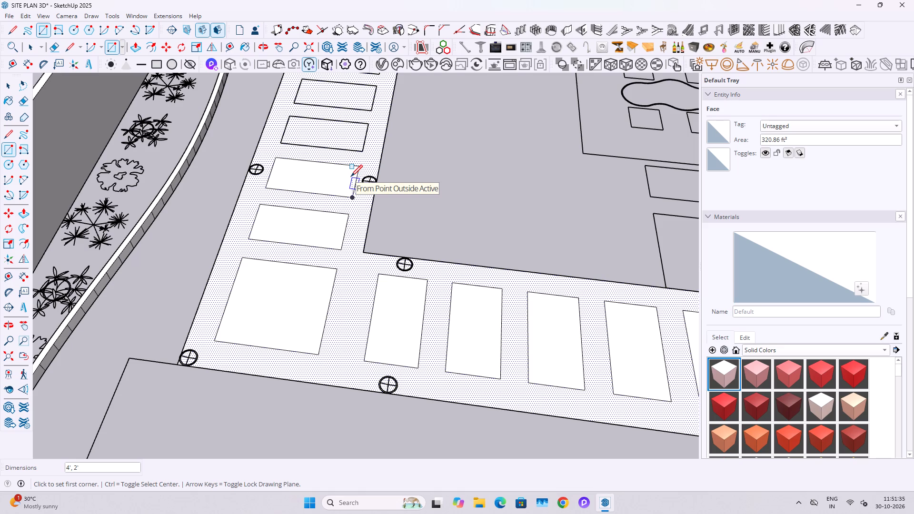
{"action": "scroll", "coordinate": [350, 261], "scroll_direction": "down", "scroll_amount": 7}
{"action": "middle_click_drag", "start_coordinate": [330, 197], "coordinate": [316, 285]}
{"action": "scroll", "coordinate": [311, 283], "scroll_direction": "up", "scroll_amount": 4}
{"action": "scroll", "coordinate": [276, 222], "scroll_direction": "up", "scroll_amount": 4}
{"action": "middle_click_drag", "start_coordinate": [290, 211], "coordinate": [283, 257], "text": "shift"}
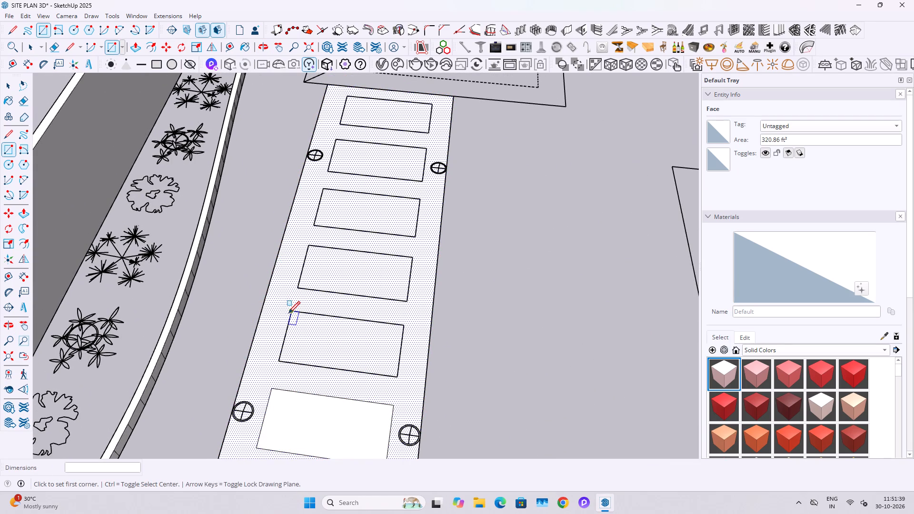
{"action": "left_click", "coordinate": [289, 314]}
{"action": "left_click", "coordinate": [397, 376]}
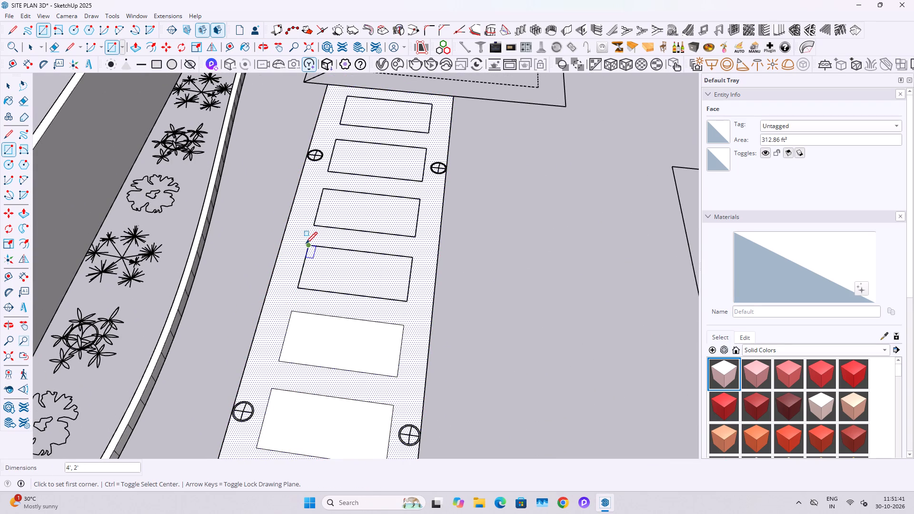
{"action": "left_click", "coordinate": [306, 245]}
{"action": "left_click", "coordinate": [407, 297]}
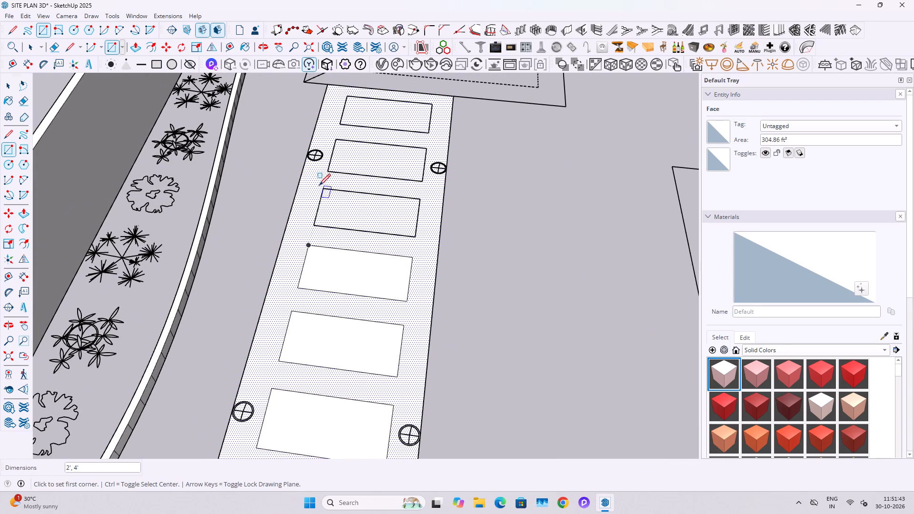
Draw 4' by 2' rectangles over the last three pavers of the leg beside the planting bed, up to the seating platform.
{"action": "left_click", "coordinate": [320, 189]}
{"action": "left_click", "coordinate": [413, 237]}
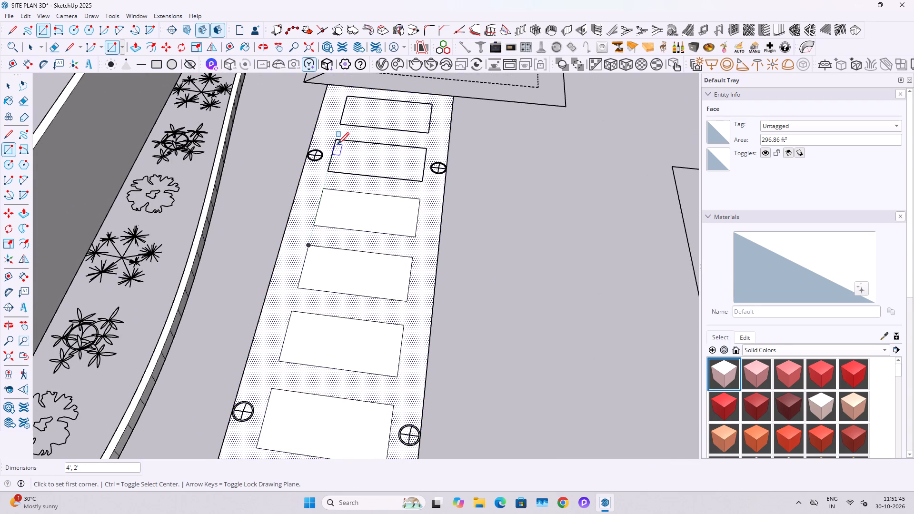
{"action": "left_click", "coordinate": [338, 143]}
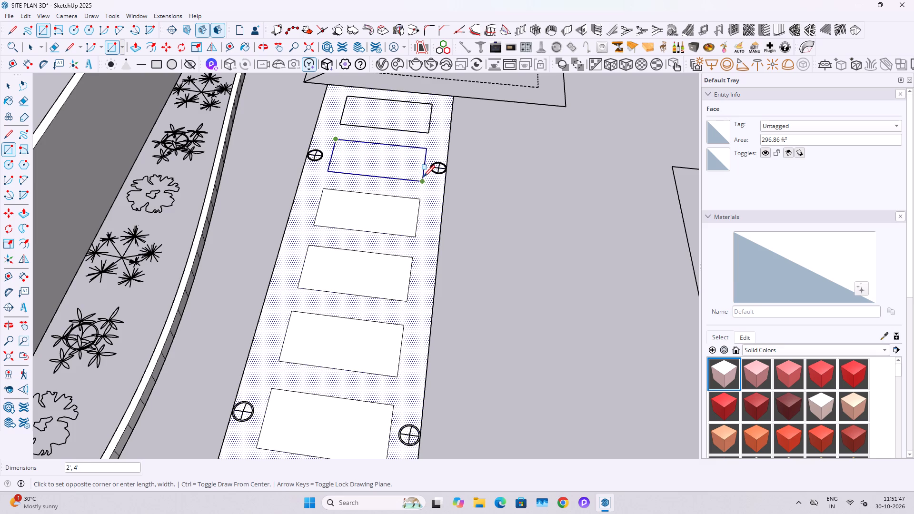
{"action": "left_click", "coordinate": [423, 178]}
{"action": "left_click", "coordinate": [348, 101]}
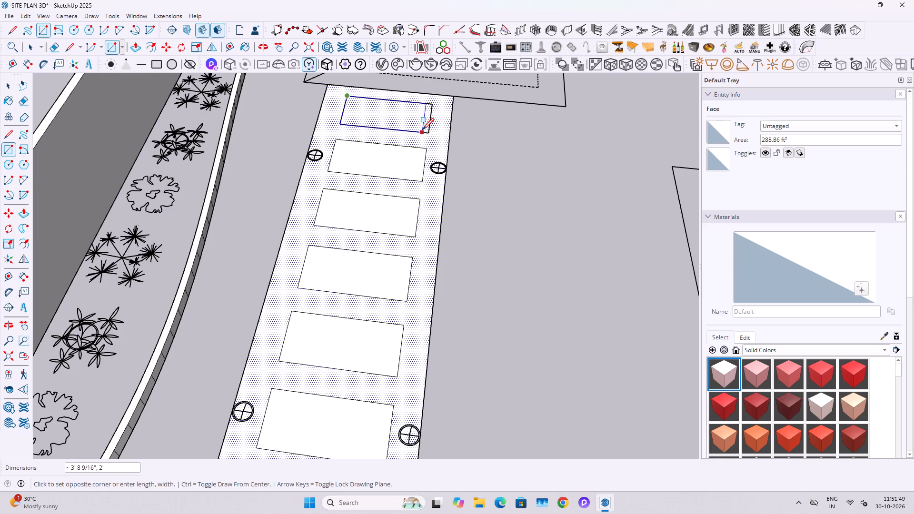
{"action": "left_click", "coordinate": [425, 131]}
{"action": "key", "text": "space"}
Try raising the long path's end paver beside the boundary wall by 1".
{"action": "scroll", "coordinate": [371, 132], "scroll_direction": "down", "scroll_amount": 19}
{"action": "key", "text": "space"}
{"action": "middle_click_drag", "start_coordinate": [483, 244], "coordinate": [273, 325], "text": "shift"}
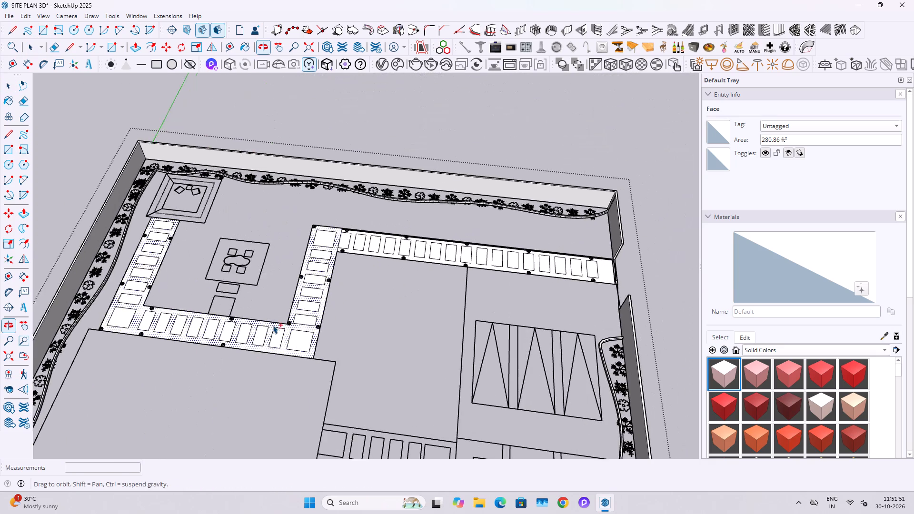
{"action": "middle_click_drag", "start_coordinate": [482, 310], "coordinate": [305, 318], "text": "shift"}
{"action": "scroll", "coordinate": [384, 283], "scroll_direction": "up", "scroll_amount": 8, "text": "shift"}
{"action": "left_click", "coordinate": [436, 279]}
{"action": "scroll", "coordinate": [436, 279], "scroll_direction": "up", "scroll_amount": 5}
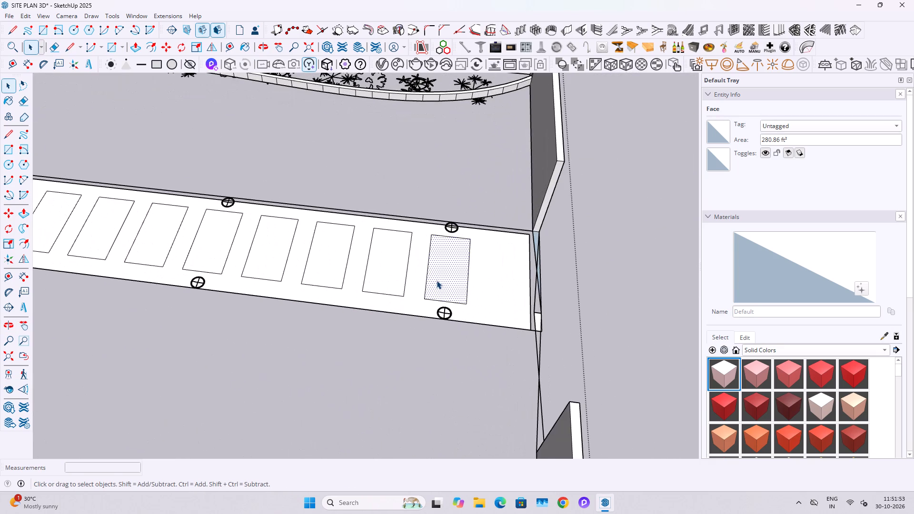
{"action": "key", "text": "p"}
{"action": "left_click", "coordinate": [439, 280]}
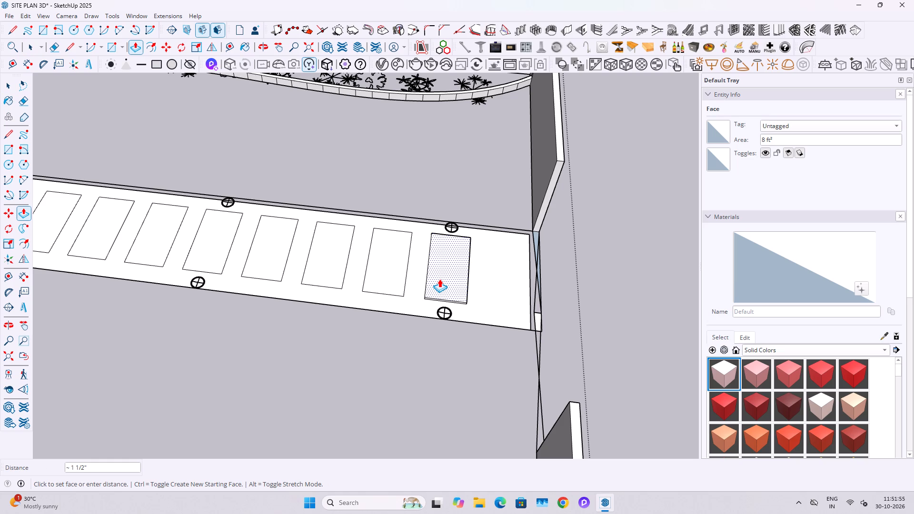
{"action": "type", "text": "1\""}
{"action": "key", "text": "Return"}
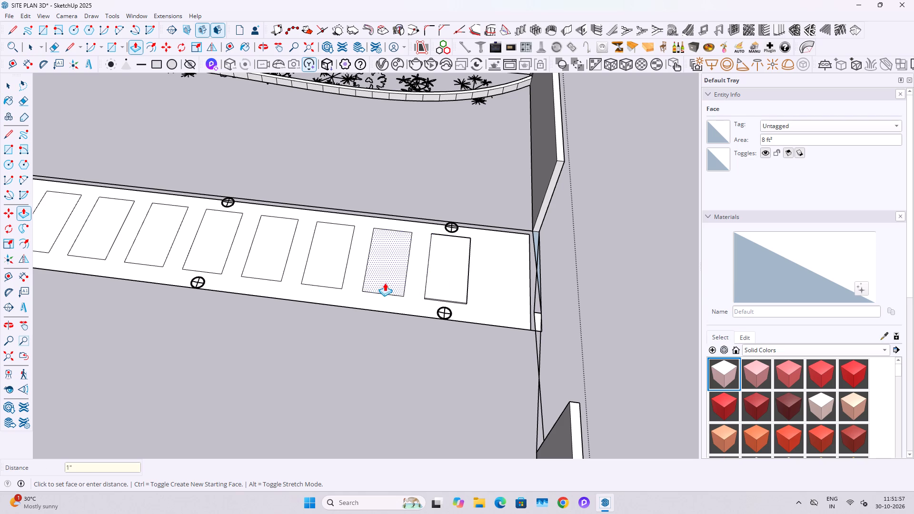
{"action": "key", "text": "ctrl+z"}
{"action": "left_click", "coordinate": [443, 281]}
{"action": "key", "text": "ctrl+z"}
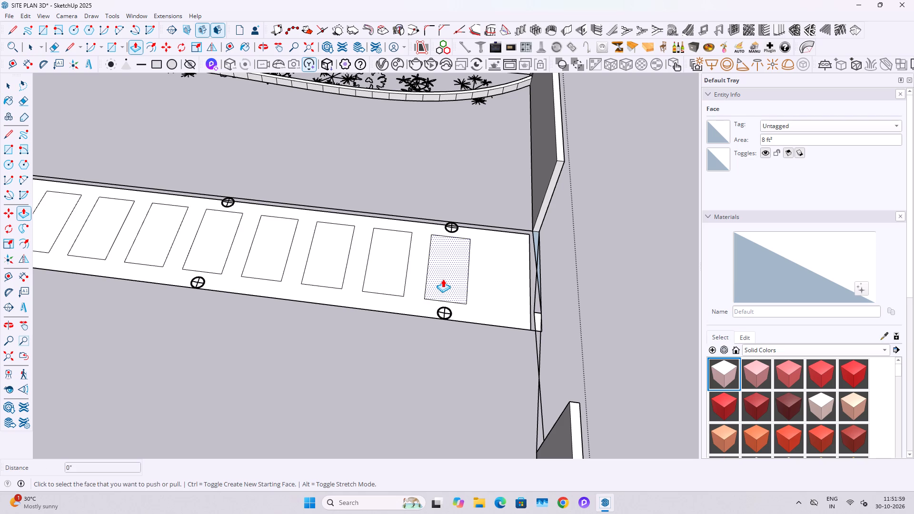
Raise the long path's end paver beside the boundary wall and the five pavers next to it by 2".
{"action": "left_click", "coordinate": [443, 279]}
{"action": "key", "text": "2"}
{"action": "key", "text": "shift+quotedbl"}
{"action": "key", "text": "Return"}
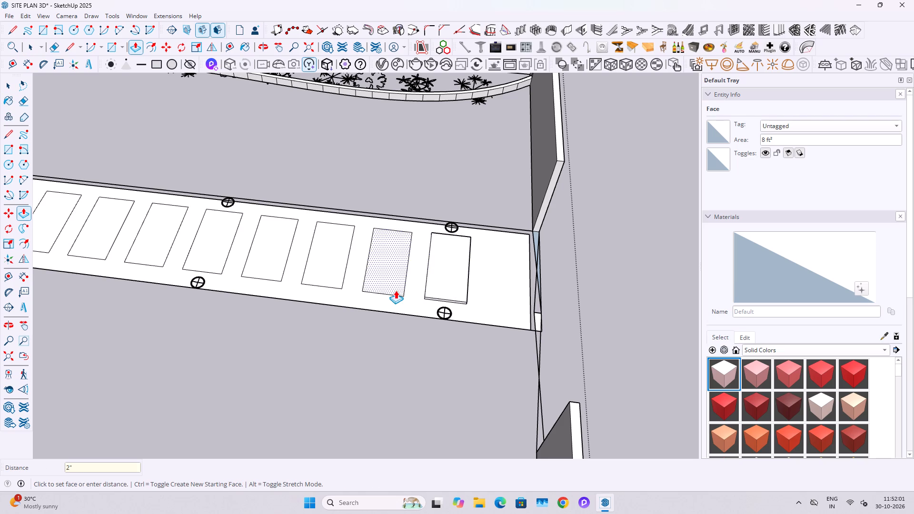
{"action": "middle_click_drag", "start_coordinate": [396, 290], "coordinate": [391, 235]}
{"action": "double_click", "coordinate": [392, 287]}
{"action": "double_click", "coordinate": [322, 275]}
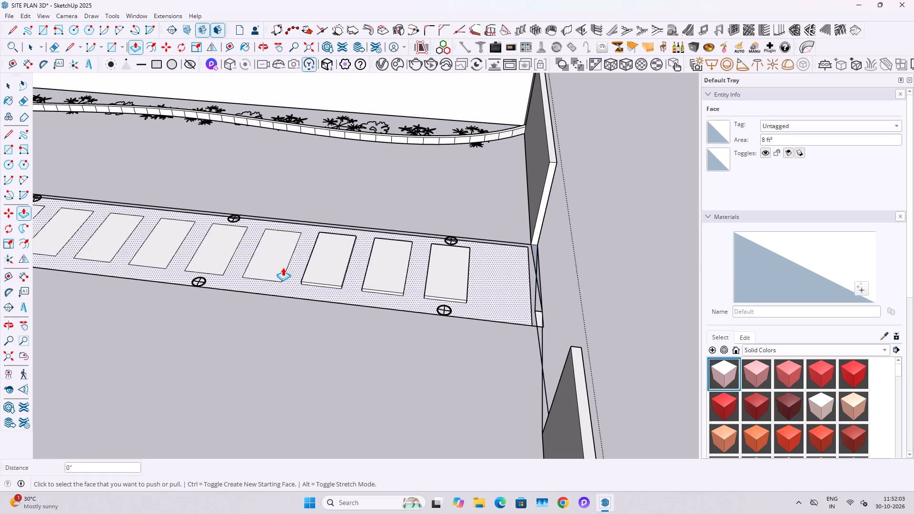
{"action": "double_click", "coordinate": [283, 267]}
{"action": "double_click", "coordinate": [219, 261]}
{"action": "double_click", "coordinate": [153, 258]}
Raise the following five pavers along the long path by the same 2".
{"action": "middle_click_drag", "start_coordinate": [138, 258], "coordinate": [396, 256]}
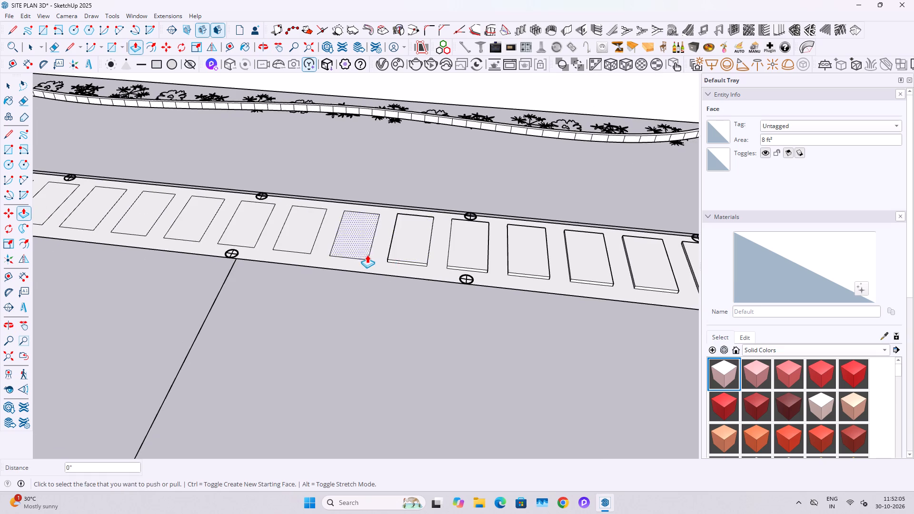
{"action": "left_click", "coordinate": [348, 243]}
{"action": "left_click", "coordinate": [348, 243]}
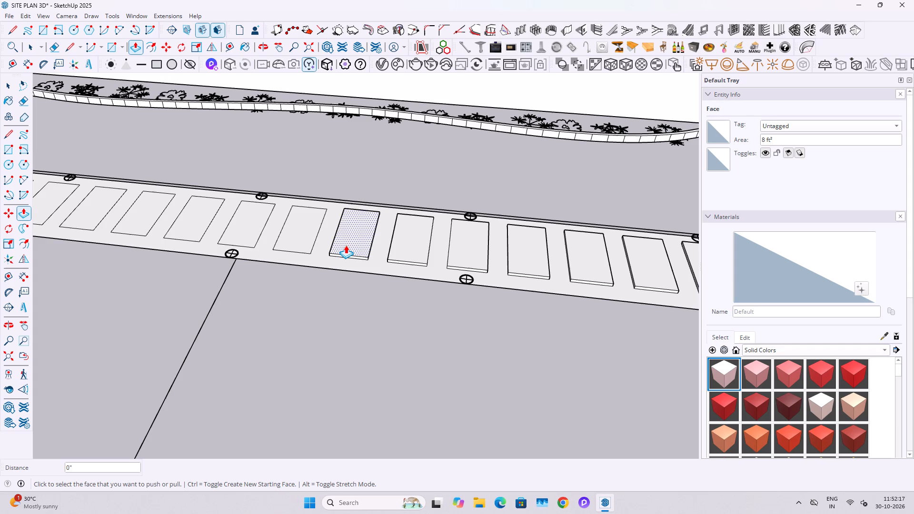
{"action": "double_click", "coordinate": [256, 224]}
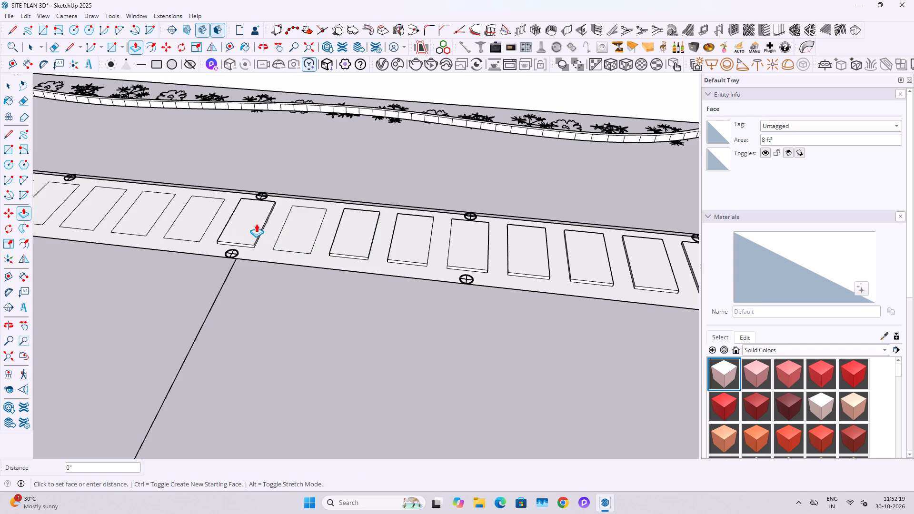
{"action": "double_click", "coordinate": [317, 228]}
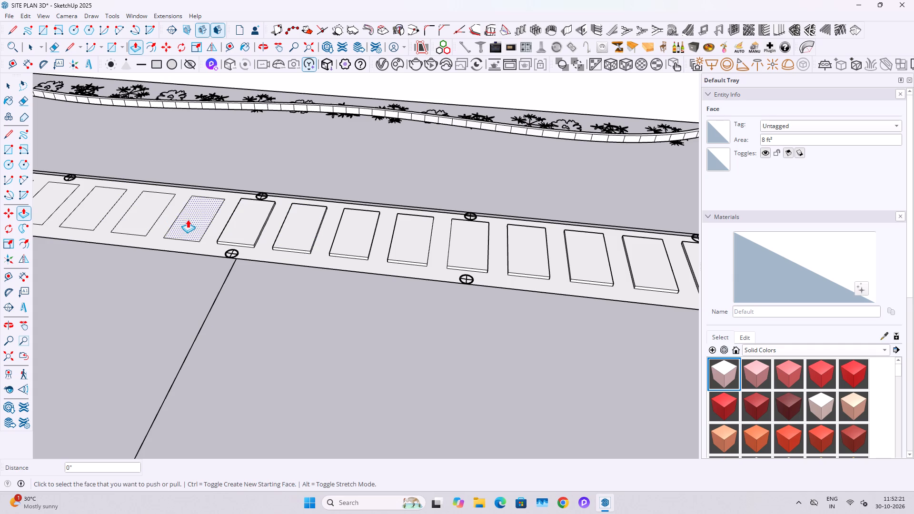
{"action": "double_click", "coordinate": [188, 219]}
{"action": "double_click", "coordinate": [156, 210]}
Raise the long path's remaining six rectangular pavers by 2", up to the corner with the perpendicular path.
{"action": "scroll", "coordinate": [73, 272], "scroll_direction": "down", "scroll_amount": 4}
{"action": "middle_click_drag", "start_coordinate": [98, 292], "coordinate": [312, 312], "text": "shift"}
{"action": "scroll", "coordinate": [312, 312], "scroll_direction": "up", "scroll_amount": 2, "text": "shift"}
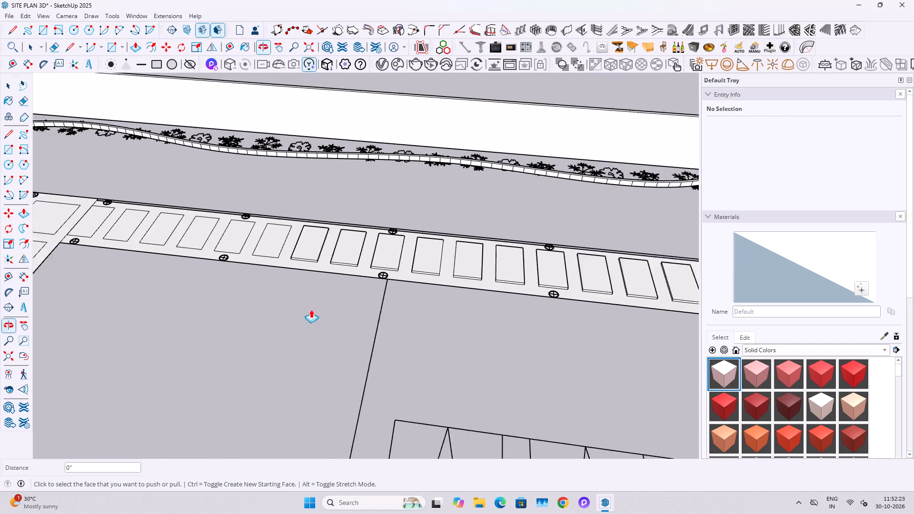
{"action": "scroll", "coordinate": [311, 309], "scroll_direction": "up", "scroll_amount": 2, "text": "shift"}
{"action": "double_click", "coordinate": [220, 219]}
{"action": "double_click", "coordinate": [254, 237]}
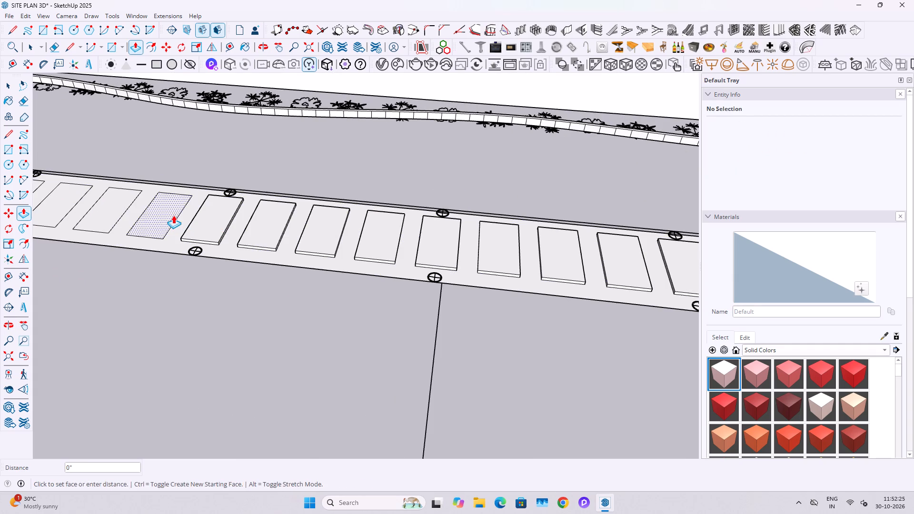
{"action": "double_click", "coordinate": [173, 215]}
{"action": "double_click", "coordinate": [115, 208]}
{"action": "middle_click_drag", "start_coordinate": [109, 210], "coordinate": [409, 217], "text": "shift"}
{"action": "double_click", "coordinate": [345, 213]}
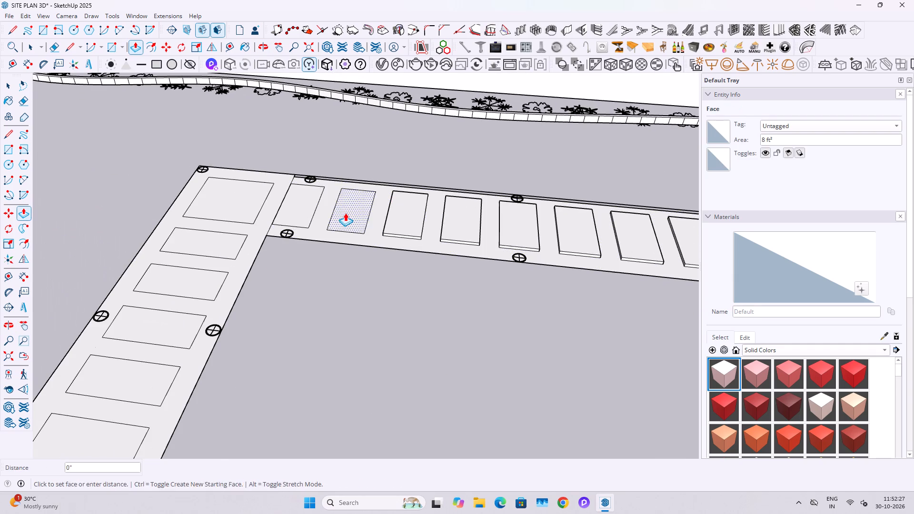
{"action": "double_click", "coordinate": [306, 208]}
Raise the square corner paver and the perpendicular path's surface around its pavers by 2".
{"action": "double_click", "coordinate": [252, 195]}
{"action": "double_click", "coordinate": [235, 233]}
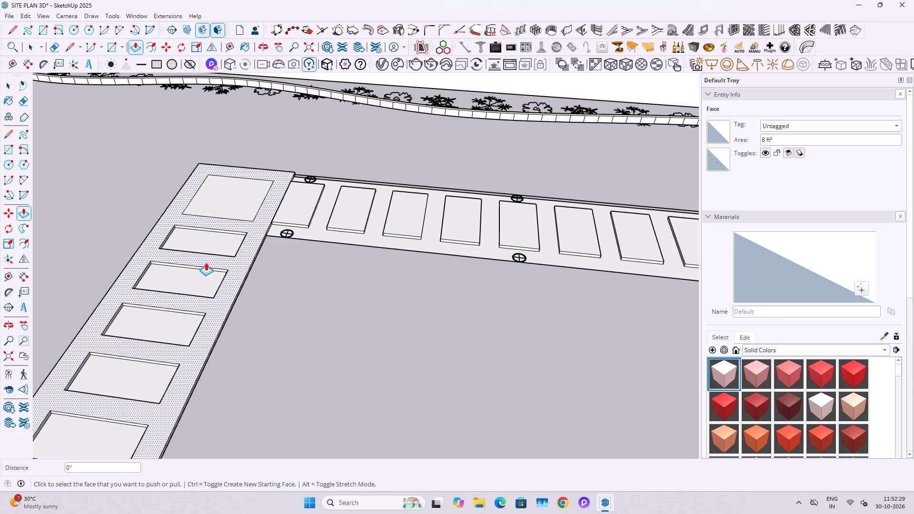
Undo the last raise of the perpendicular path's surface around its pavers.
{"action": "key", "text": "ctrl+z"}
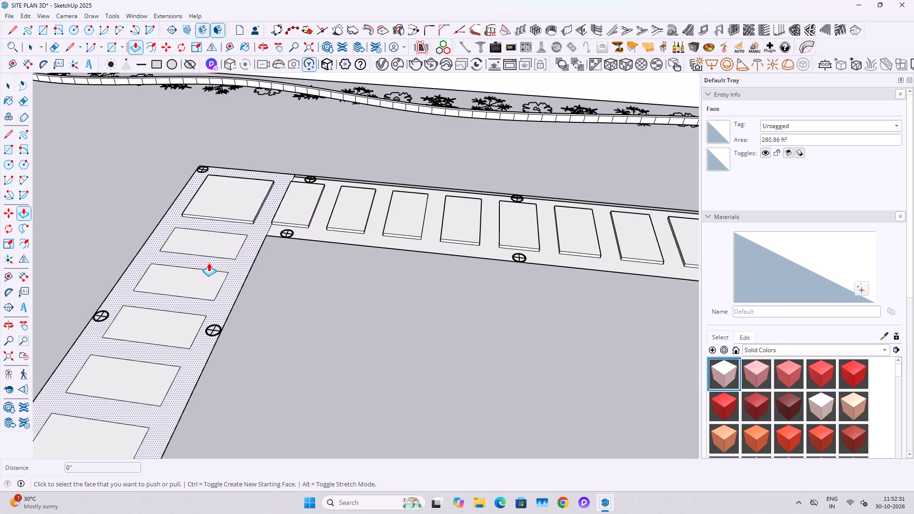
Raise the perpendicular path's six rectangular pavers between the two square corner pavers by the same 2", leaving the surrounding surface flat.
{"action": "double_click", "coordinate": [206, 278]}
{"action": "double_click", "coordinate": [226, 251]}
{"action": "double_click", "coordinate": [190, 314]}
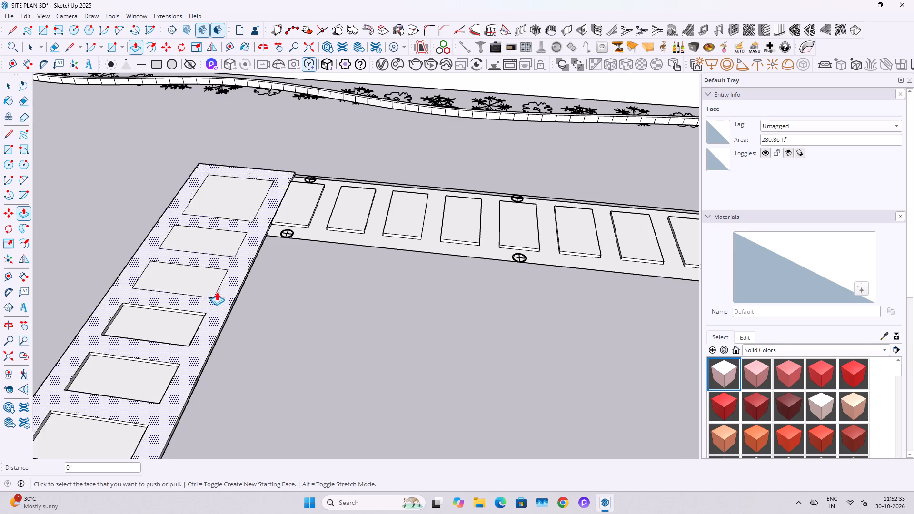
{"action": "scroll", "coordinate": [221, 288], "scroll_direction": "down", "scroll_amount": 4}
{"action": "key", "text": "ctrl+z"}
{"action": "double_click", "coordinate": [189, 316]}
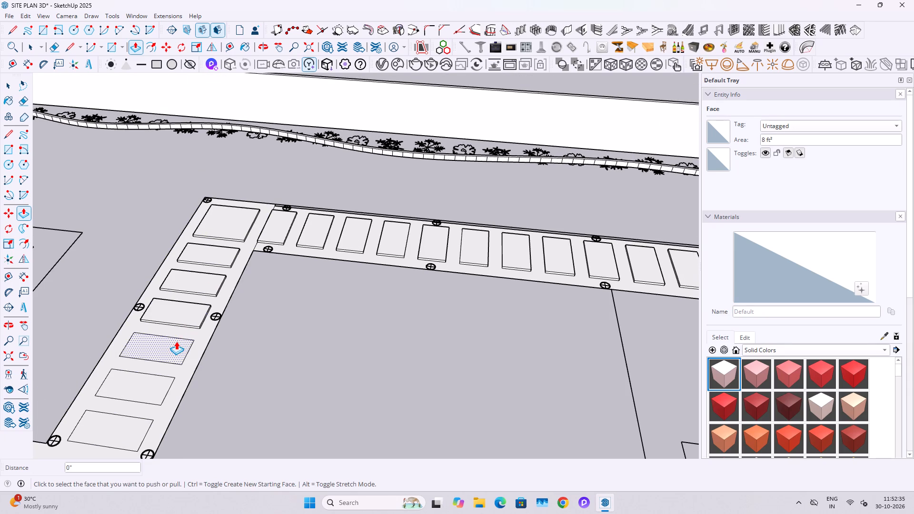
{"action": "double_click", "coordinate": [176, 341]}
{"action": "middle_click_drag", "start_coordinate": [166, 361], "coordinate": [426, 204], "text": "shift"}
{"action": "double_click", "coordinate": [407, 227]}
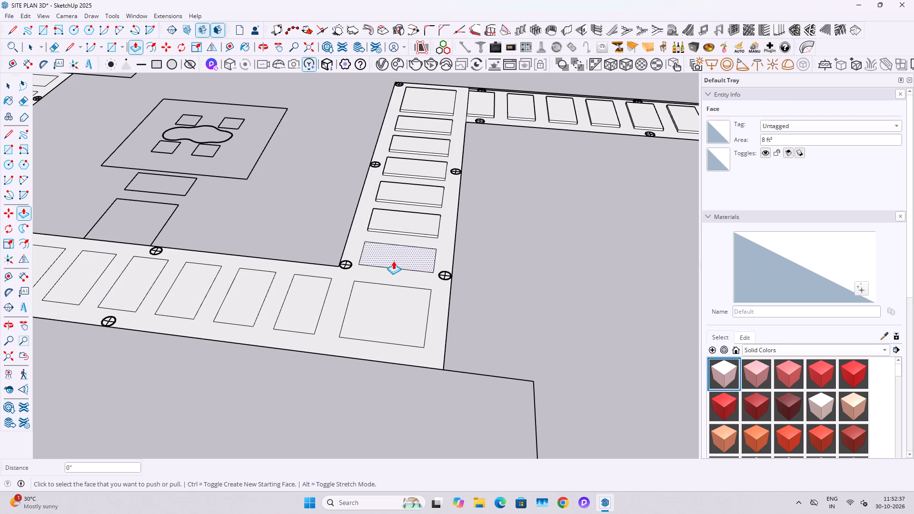
{"action": "double_click", "coordinate": [393, 261]}
Raise the square paver at the second corner and the nine rectangular pavers along the adjoining path by 2".
{"action": "double_click", "coordinate": [381, 297]}
{"action": "double_click", "coordinate": [307, 301]}
{"action": "double_click", "coordinate": [247, 298]}
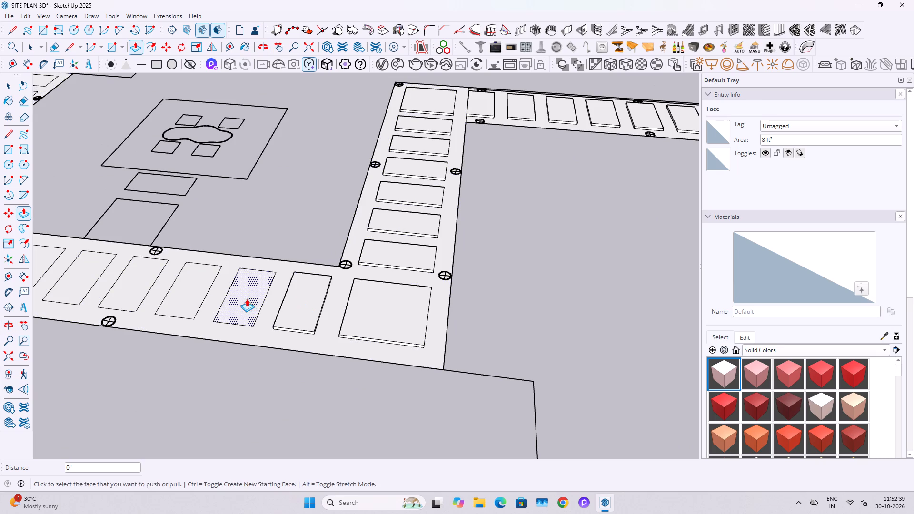
{"action": "double_click", "coordinate": [179, 291]}
{"action": "double_click", "coordinate": [145, 282]}
{"action": "middle_click_drag", "start_coordinate": [106, 284], "coordinate": [359, 270]}
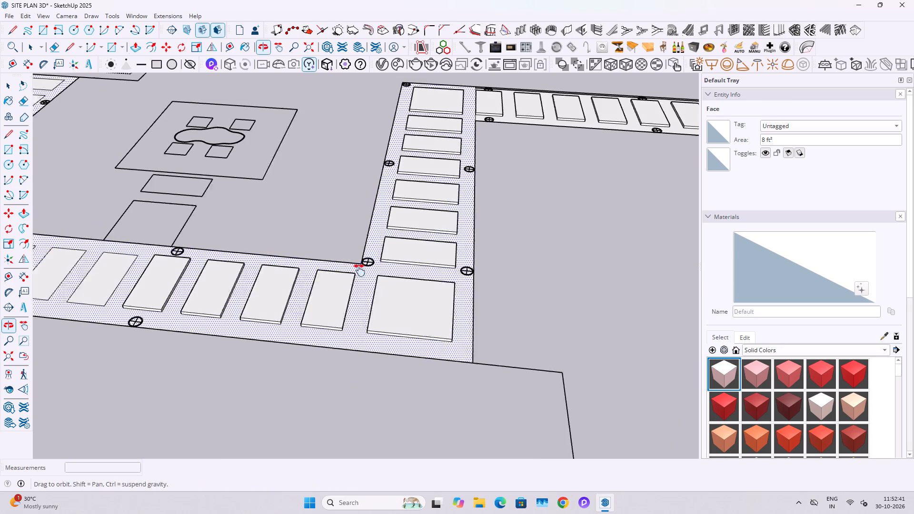
{"action": "middle_click_drag", "start_coordinate": [359, 270], "coordinate": [411, 275]}
{"action": "double_click", "coordinate": [389, 280]}
{"action": "double_click", "coordinate": [326, 268]}
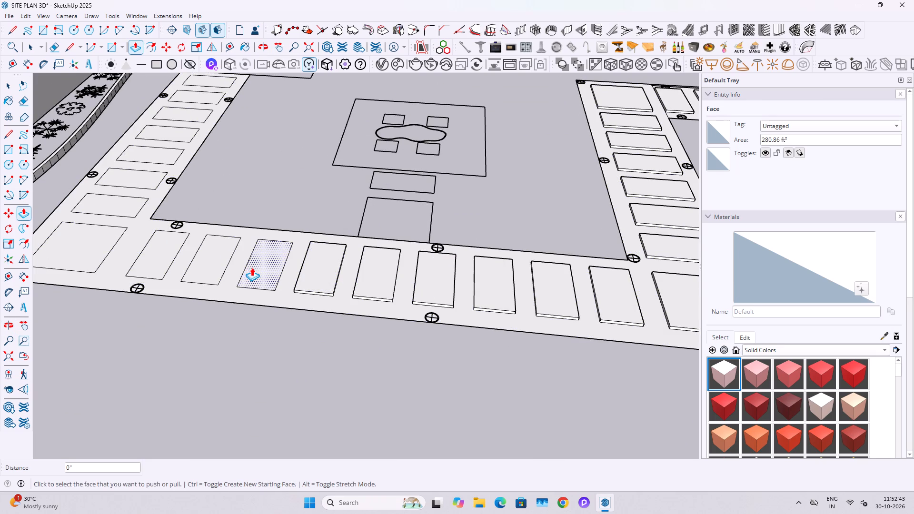
{"action": "double_click", "coordinate": [252, 267]}
{"action": "double_click", "coordinate": [208, 256]}
{"action": "double_click", "coordinate": [160, 247]}
Raise the third corner's square paver and the seven rectangular pavers leading to the stepped square seating area by 2".
{"action": "double_click", "coordinate": [108, 238]}
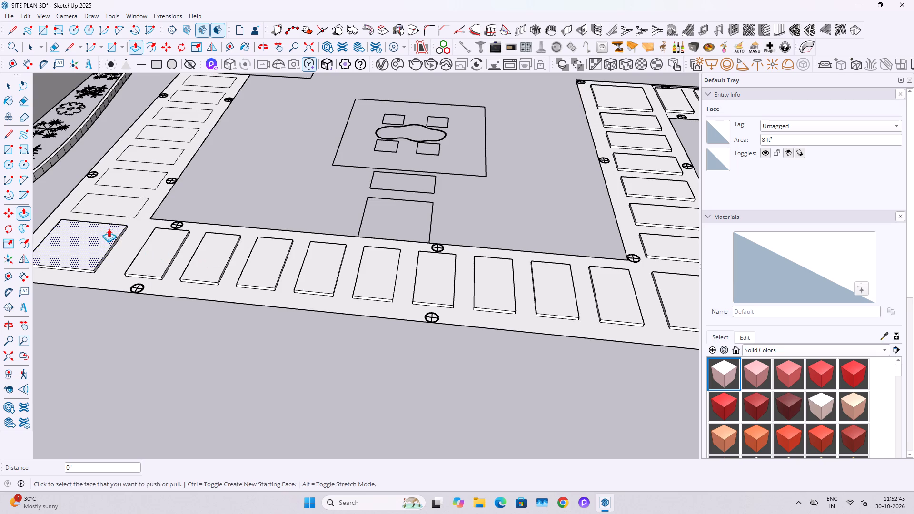
{"action": "double_click", "coordinate": [114, 208]}
{"action": "double_click", "coordinate": [146, 174]}
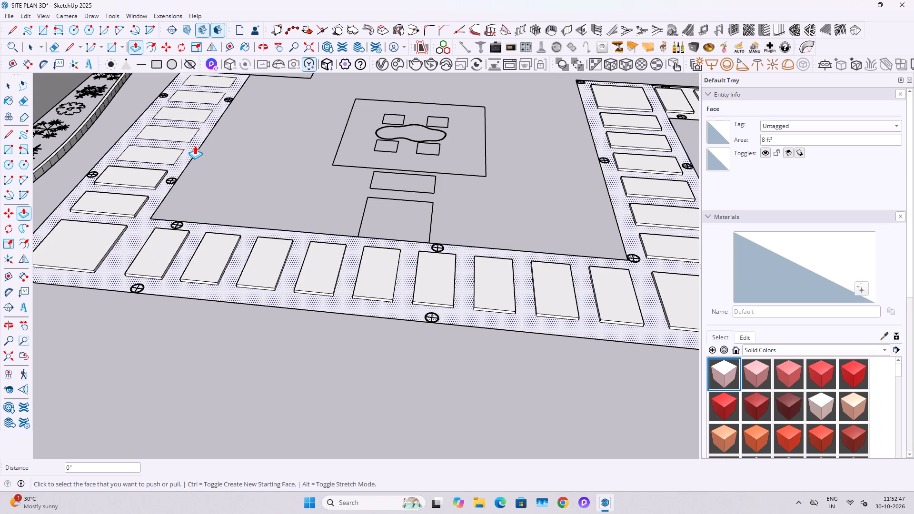
{"action": "middle_click_drag", "start_coordinate": [195, 146], "coordinate": [245, 258], "text": "shift"}
{"action": "scroll", "coordinate": [210, 257], "scroll_direction": "up", "scroll_amount": 2}
{"action": "double_click", "coordinate": [208, 266]}
{"action": "double_click", "coordinate": [229, 242]}
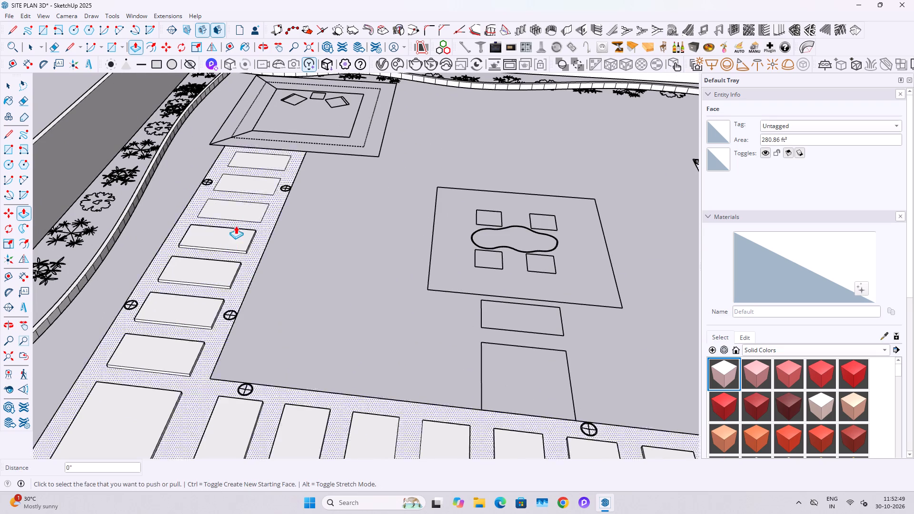
{"action": "double_click", "coordinate": [248, 208]}
{"action": "double_click", "coordinate": [247, 180]}
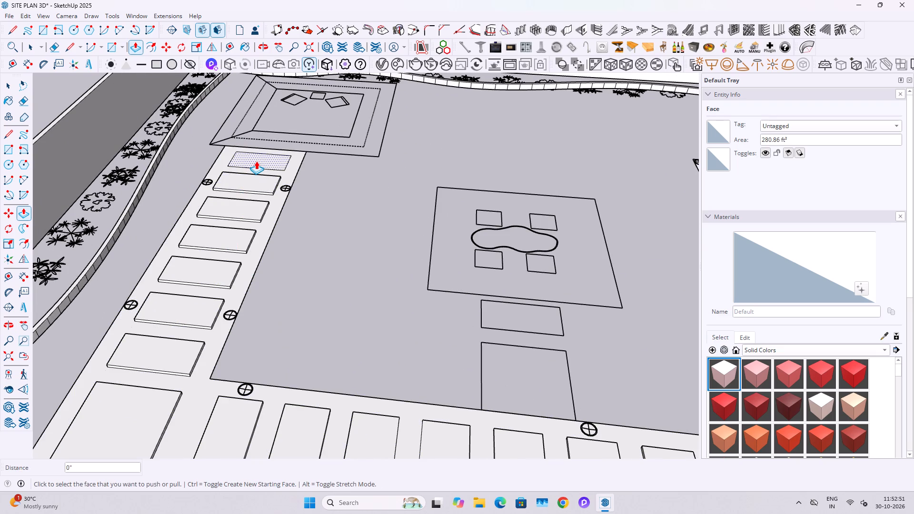
{"action": "double_click", "coordinate": [256, 161]}
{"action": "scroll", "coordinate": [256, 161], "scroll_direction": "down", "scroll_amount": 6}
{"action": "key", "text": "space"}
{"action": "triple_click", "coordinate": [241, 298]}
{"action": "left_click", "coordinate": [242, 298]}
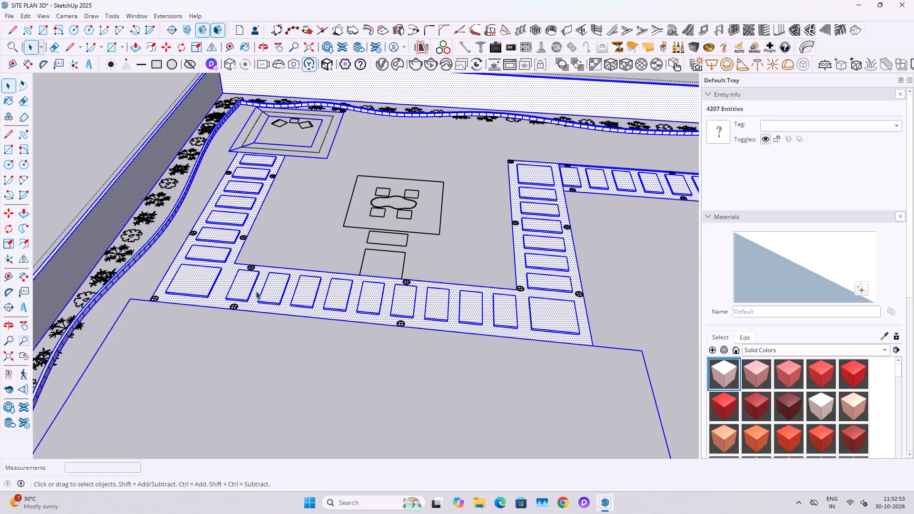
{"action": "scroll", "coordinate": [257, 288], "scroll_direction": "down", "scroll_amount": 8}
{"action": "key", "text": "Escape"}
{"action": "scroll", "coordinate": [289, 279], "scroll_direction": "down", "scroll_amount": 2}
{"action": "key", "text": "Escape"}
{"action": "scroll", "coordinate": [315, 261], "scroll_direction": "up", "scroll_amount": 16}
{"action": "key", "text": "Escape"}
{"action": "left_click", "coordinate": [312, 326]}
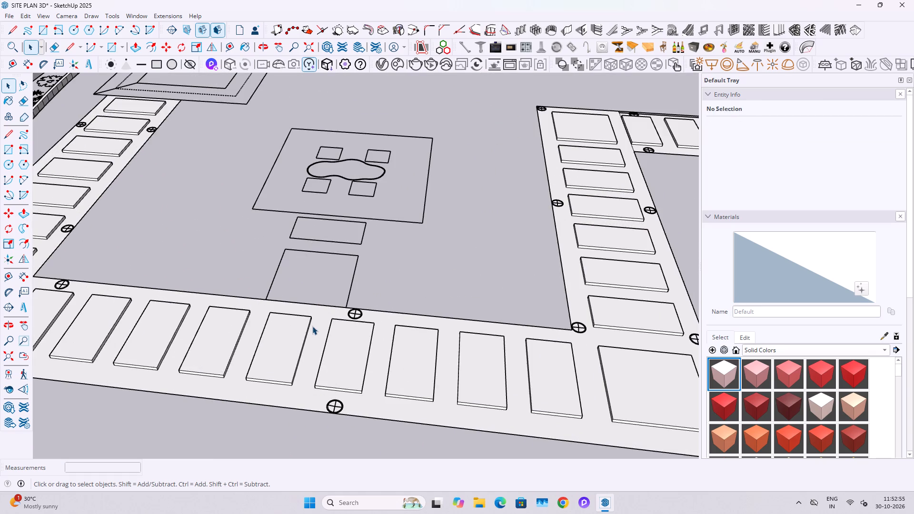
Draw a 4' by 4' rectangle face over the square slab outline adjoining the path inside the courtyard.
{"action": "scroll", "coordinate": [320, 283], "scroll_direction": "up", "scroll_amount": 3}
{"action": "double_click", "coordinate": [328, 325]}
{"action": "key", "text": "r"}
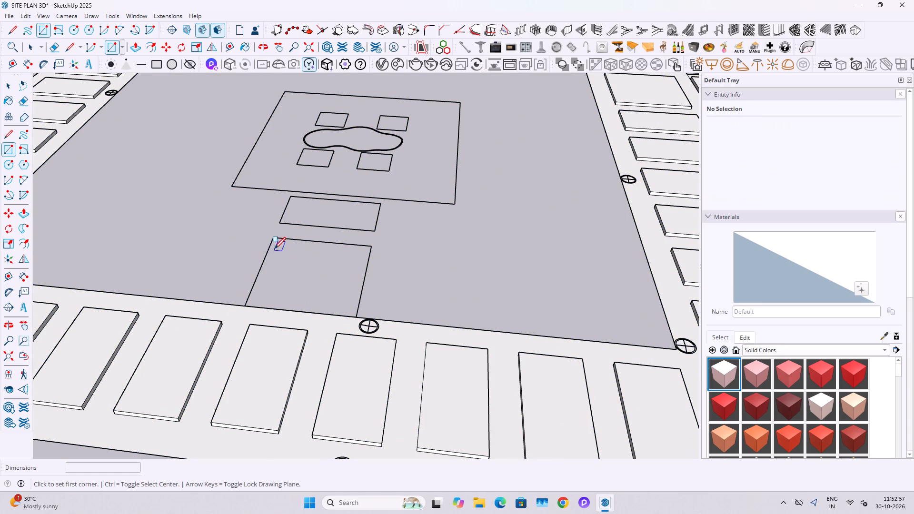
{"action": "left_click", "coordinate": [274, 243]}
{"action": "left_click", "coordinate": [358, 316]}
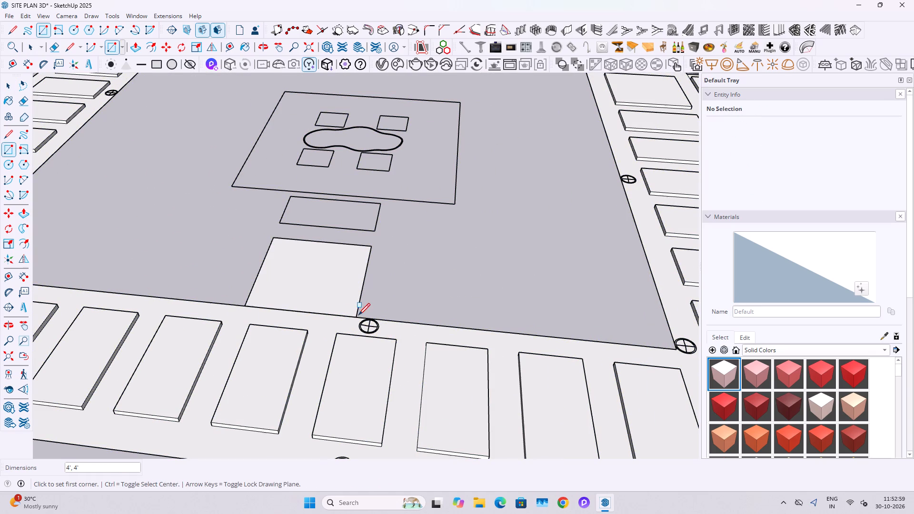
Raise the square slab face by 2" with Push/Pull.
{"action": "key", "text": "space"}
{"action": "left_click", "coordinate": [331, 289]}
{"action": "key", "text": "p"}
{"action": "left_click", "coordinate": [331, 289]}
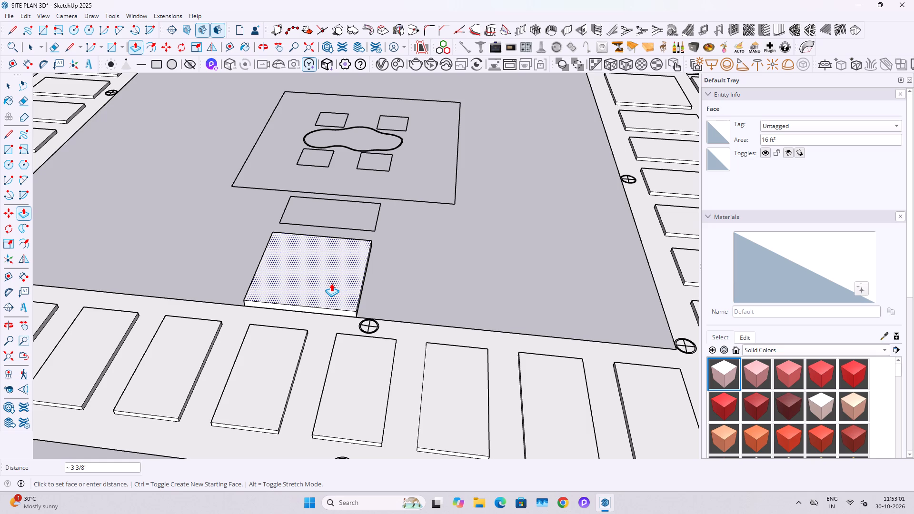
{"action": "type", "text": "2\""}
{"action": "key", "text": "Return"}
{"action": "key", "text": "space"}
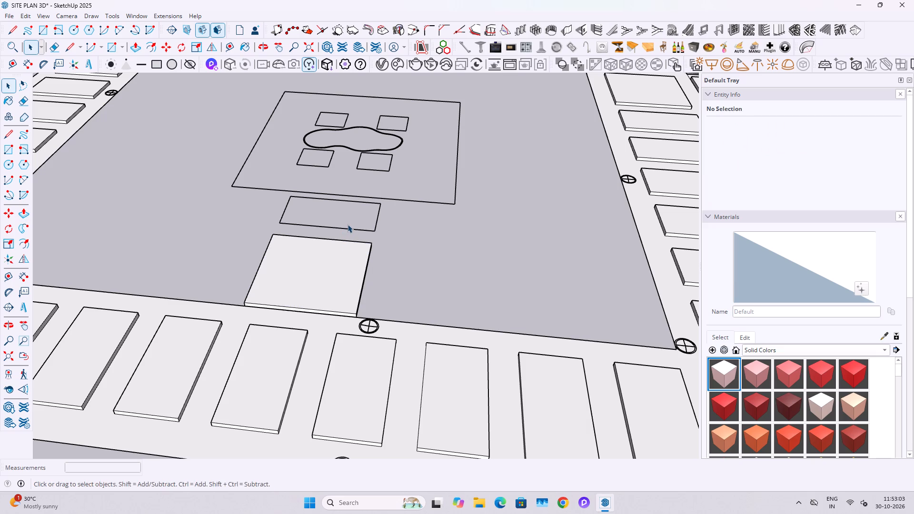
Draw a rectangle face over the narrow slab outline between the square slab and the seating platform.
{"action": "key", "text": "r"}
{"action": "left_click", "coordinate": [289, 198]}
{"action": "left_click", "coordinate": [375, 232]}
{"action": "key", "text": "space"}
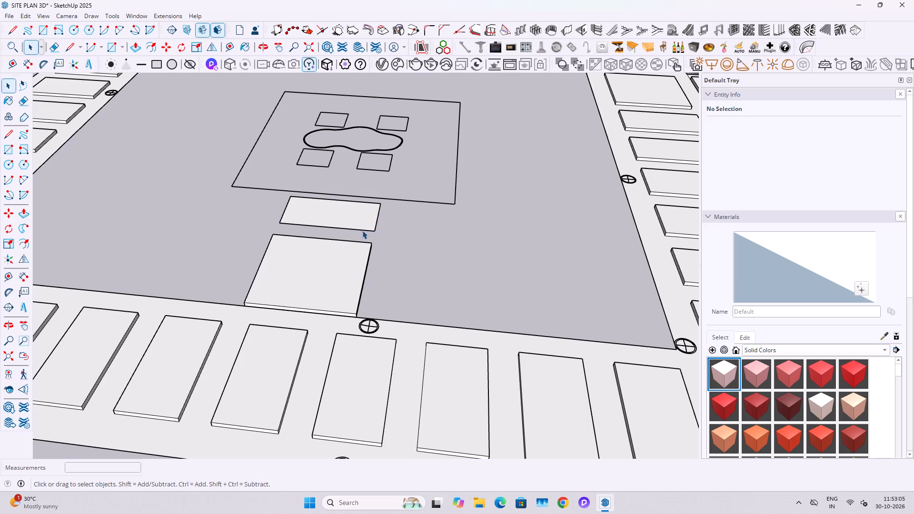
{"action": "key", "text": "Escape"}
Raise the narrow slab to the height of the path pavers with Push/Pull.
{"action": "key", "text": "p"}
{"action": "left_click", "coordinate": [357, 222]}
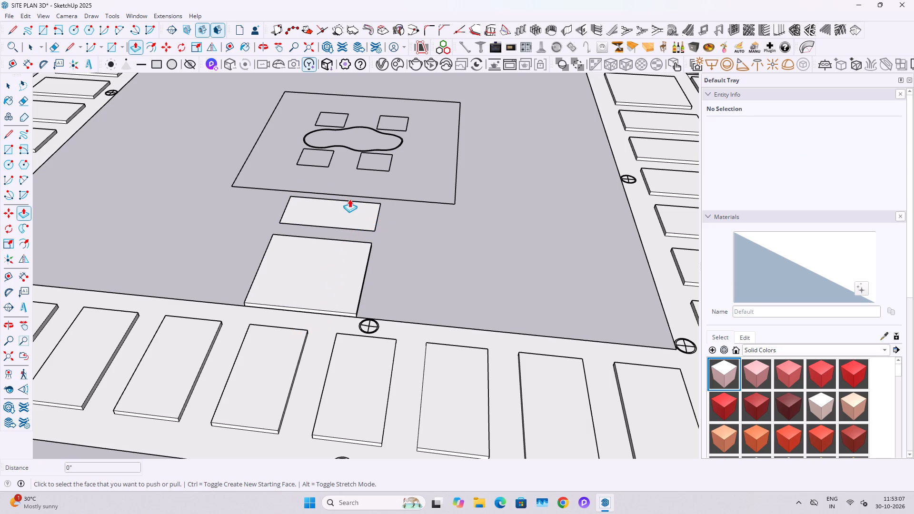
{"action": "key", "text": "space"}
{"action": "double_click", "coordinate": [344, 213]}
{"action": "key", "text": "p"}
{"action": "left_click", "coordinate": [344, 214]}
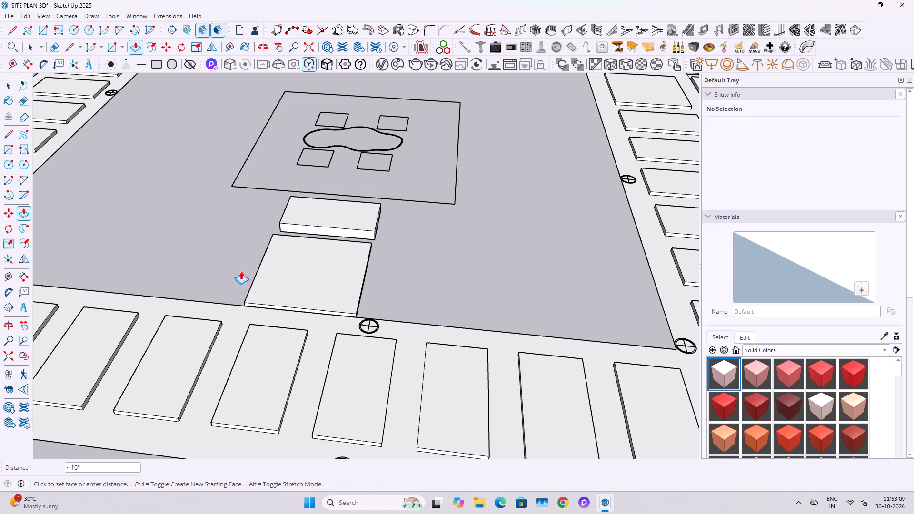
{"action": "left_click", "coordinate": [258, 327]}
{"action": "key", "text": "space"}
{"action": "key", "text": "Escape"}
Draw a rectangle face over the large platform outline surrounding the curved table and its four seats.
{"action": "scroll", "coordinate": [379, 186], "scroll_direction": "up", "scroll_amount": 1}
{"action": "middle_click_drag", "start_coordinate": [379, 186], "coordinate": [352, 355]}
{"action": "key", "text": "Escape"}
{"action": "key", "text": "r"}
{"action": "left_click", "coordinate": [192, 351]}
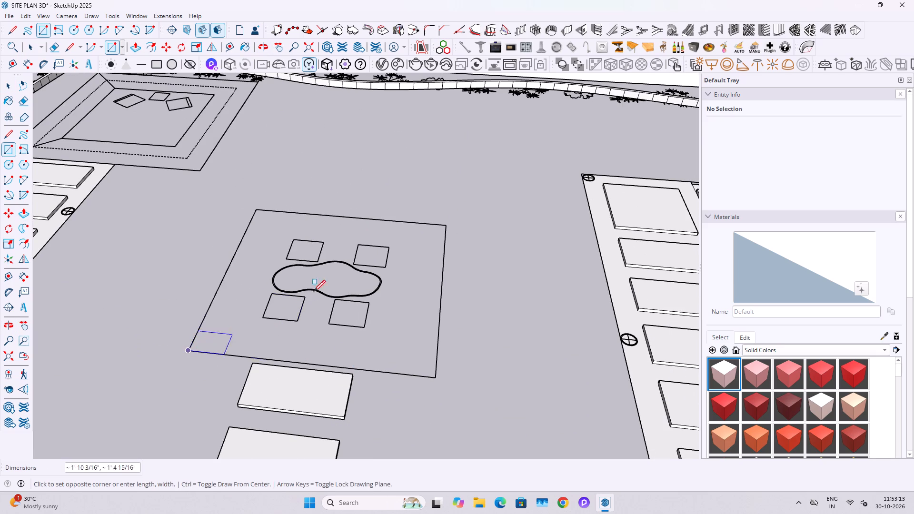
{"action": "left_click", "coordinate": [440, 227]}
{"action": "key", "text": "space"}
Open the curved table outline for editing and fill its inner shape using a temporary line across it, erasing that line.
{"action": "left_click", "coordinate": [374, 327]}
{"action": "scroll", "coordinate": [338, 305], "scroll_direction": "up", "scroll_amount": 13}
{"action": "left_click", "coordinate": [321, 286]}
{"action": "scroll", "coordinate": [318, 287], "scroll_direction": "up", "scroll_amount": 4}
{"action": "triple_click", "coordinate": [318, 287]}
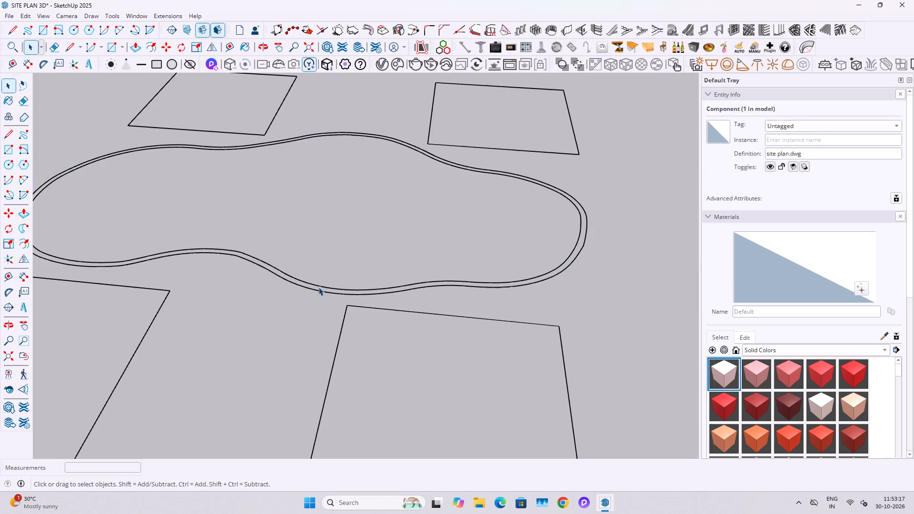
{"action": "triple_click", "coordinate": [318, 287]}
{"action": "key", "text": "l"}
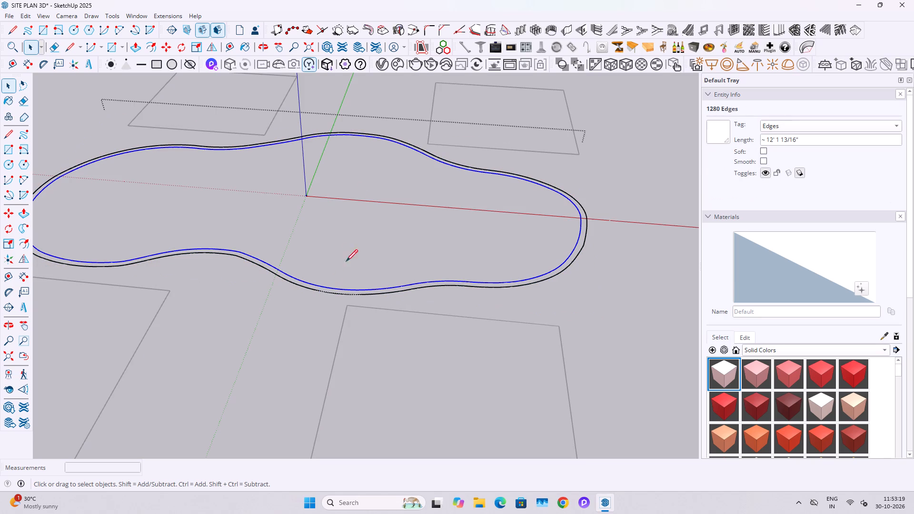
{"action": "left_click", "coordinate": [371, 138]}
{"action": "left_click", "coordinate": [342, 292]}
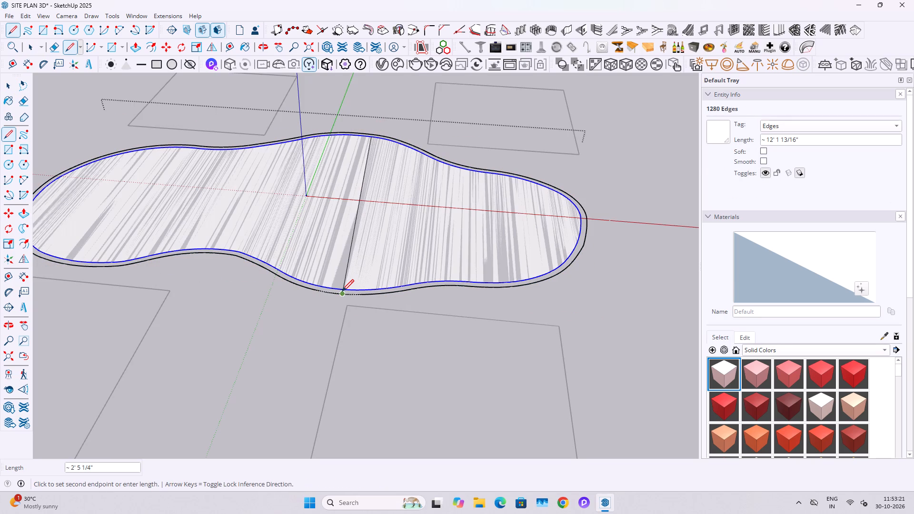
{"action": "key", "text": "space"}
{"action": "key", "text": "e"}
{"action": "left_click_drag", "start_coordinate": [351, 273], "coordinate": [333, 278]}
Fill the narrow rim between the table's two curved outlines using a short bridging line, and erase the bridging lines.
{"action": "middle_click_drag", "start_coordinate": [351, 281], "coordinate": [359, 321]}
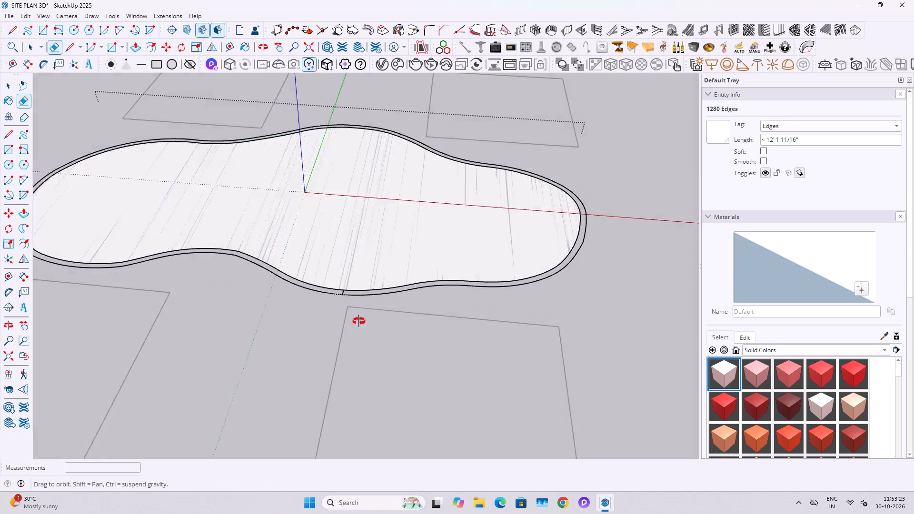
{"action": "middle_click_drag", "start_coordinate": [359, 321], "coordinate": [364, 328]}
{"action": "key", "text": "space"}
{"action": "left_click", "coordinate": [344, 252]}
{"action": "scroll", "coordinate": [338, 281], "scroll_direction": "up", "scroll_amount": 5}
{"action": "key", "text": "l"}
{"action": "scroll", "coordinate": [337, 300], "scroll_direction": "up", "scroll_amount": 2}
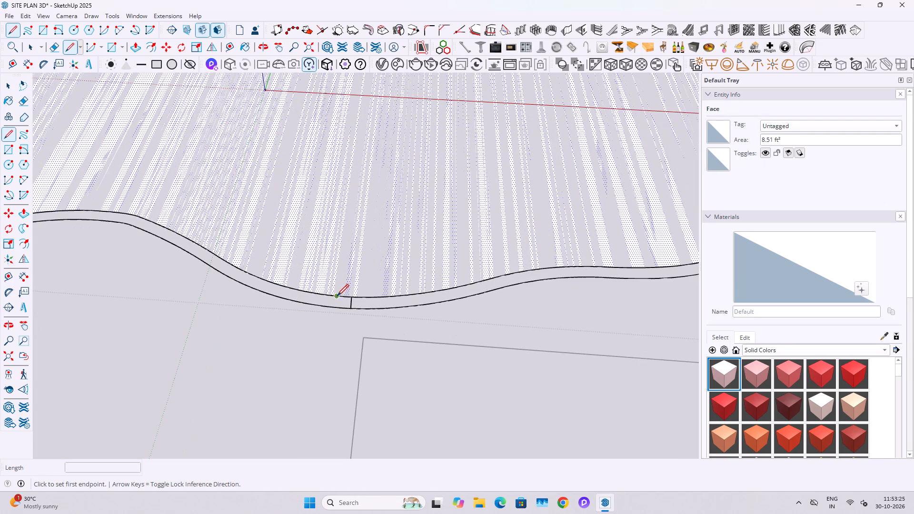
{"action": "left_click", "coordinate": [341, 298]}
{"action": "left_click", "coordinate": [339, 310]}
{"action": "key", "text": "space"}
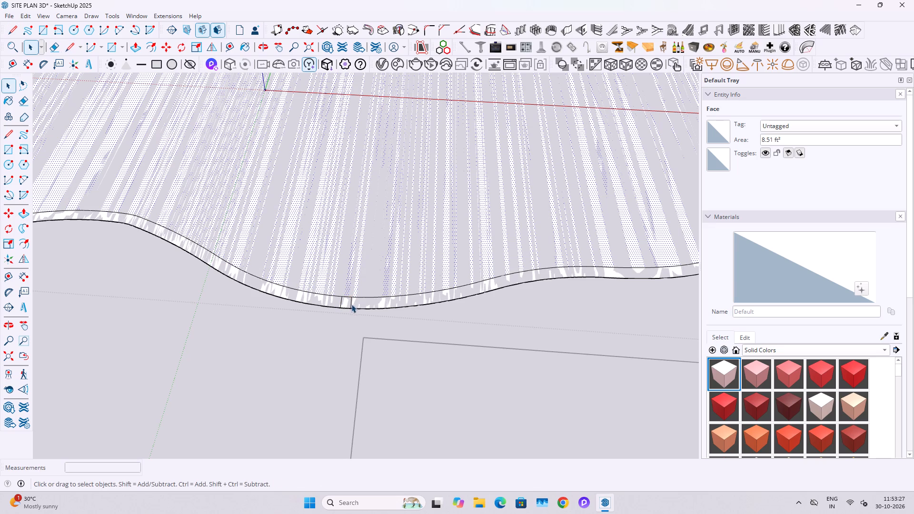
{"action": "key", "text": "e"}
{"action": "left_click_drag", "start_coordinate": [358, 304], "coordinate": [341, 302]}
{"action": "key", "text": "space"}
{"action": "left_click", "coordinate": [352, 303]}
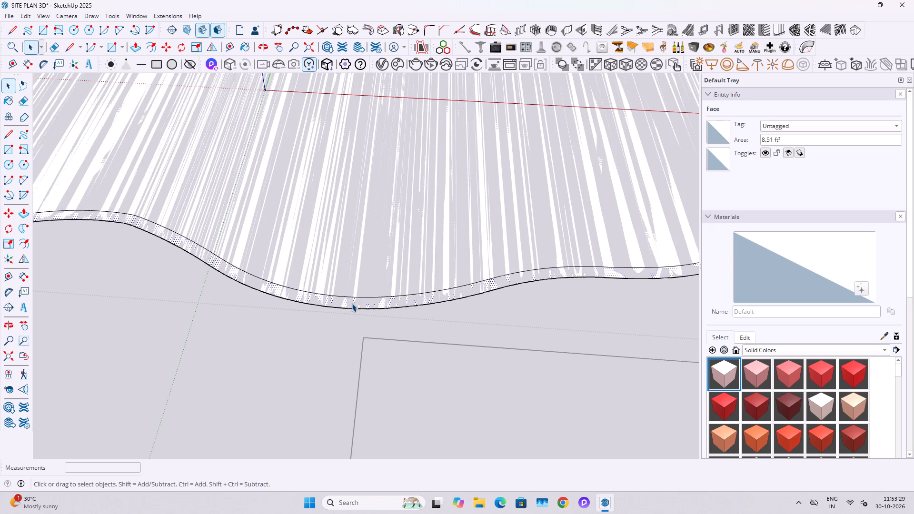
Move the whole curved table top, inner face and rim together, up 1'6" along the blue axis.
{"action": "left_click", "coordinate": [364, 272]}
{"action": "scroll", "coordinate": [364, 270], "scroll_direction": "down", "scroll_amount": 7}
{"action": "triple_click", "coordinate": [365, 268]}
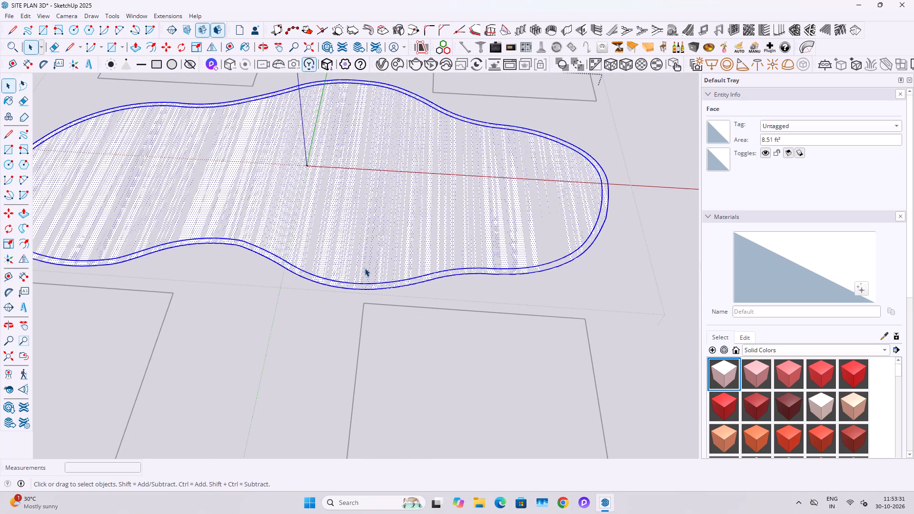
{"action": "middle_click_drag", "start_coordinate": [365, 268], "coordinate": [386, 139]}
{"action": "key", "text": "m"}
{"action": "left_click", "coordinate": [381, 211]}
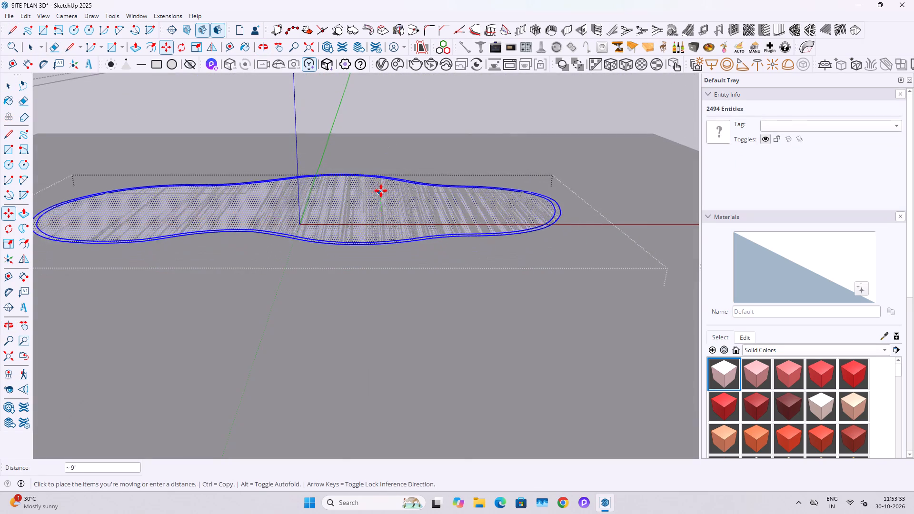
{"action": "key", "text": "Up"}
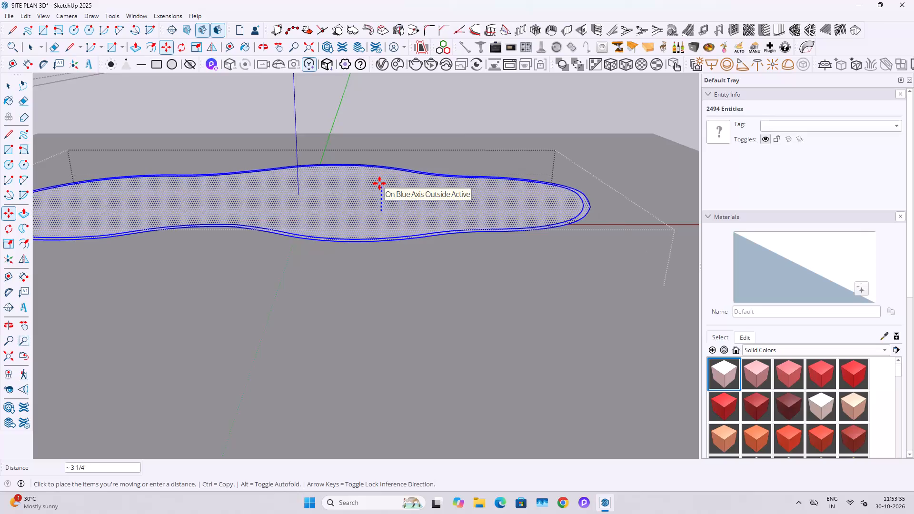
{"action": "type", "text": "1'6\""}
{"action": "key", "text": "Return"}
{"action": "key", "text": "space"}
Raise the table top's inner face by 1" with Push/Pull.
{"action": "scroll", "coordinate": [355, 238], "scroll_direction": "down", "scroll_amount": 13}
{"action": "middle_click_drag", "start_coordinate": [313, 225], "coordinate": [313, 225]}
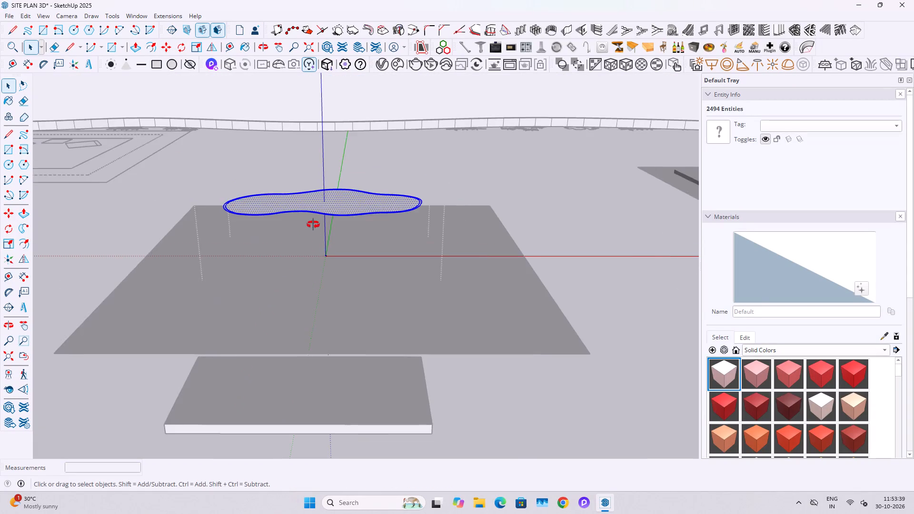
{"action": "middle_click_drag", "start_coordinate": [313, 225], "coordinate": [344, 313]}
{"action": "scroll", "coordinate": [326, 201], "scroll_direction": "up", "scroll_amount": 9}
{"action": "left_click", "coordinate": [369, 267]}
{"action": "key", "text": "p"}
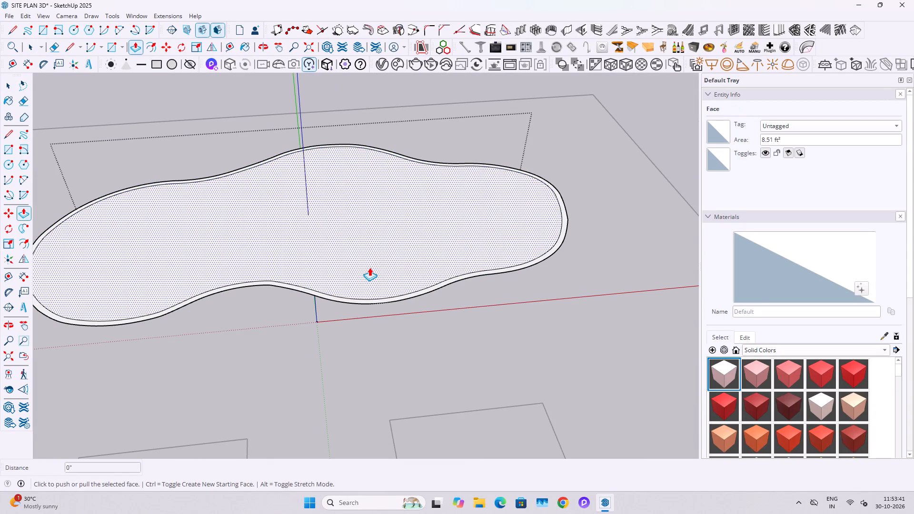
{"action": "left_click", "coordinate": [369, 267]}
{"action": "type", "text": "1\""}
{"action": "key", "text": "Return"}
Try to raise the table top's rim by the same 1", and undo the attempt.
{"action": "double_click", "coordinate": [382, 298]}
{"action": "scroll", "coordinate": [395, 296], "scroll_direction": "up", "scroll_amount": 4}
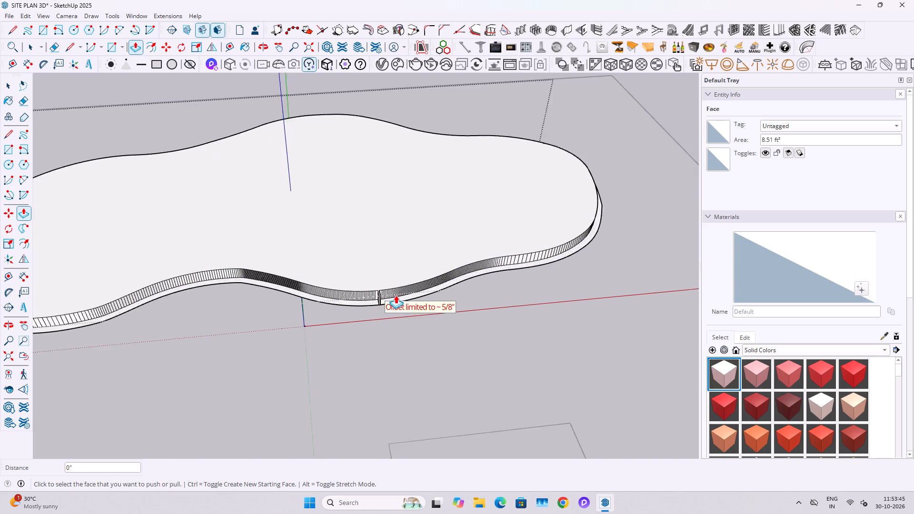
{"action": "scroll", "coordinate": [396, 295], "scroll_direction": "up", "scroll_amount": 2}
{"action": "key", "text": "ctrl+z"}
Raise the table top's rim level with its inner face using Push/Pull, and undo the stray extra pulls.
{"action": "scroll", "coordinate": [389, 299], "scroll_direction": "up", "scroll_amount": 1}
{"action": "left_click", "coordinate": [386, 303]}
{"action": "double_click", "coordinate": [370, 305]}
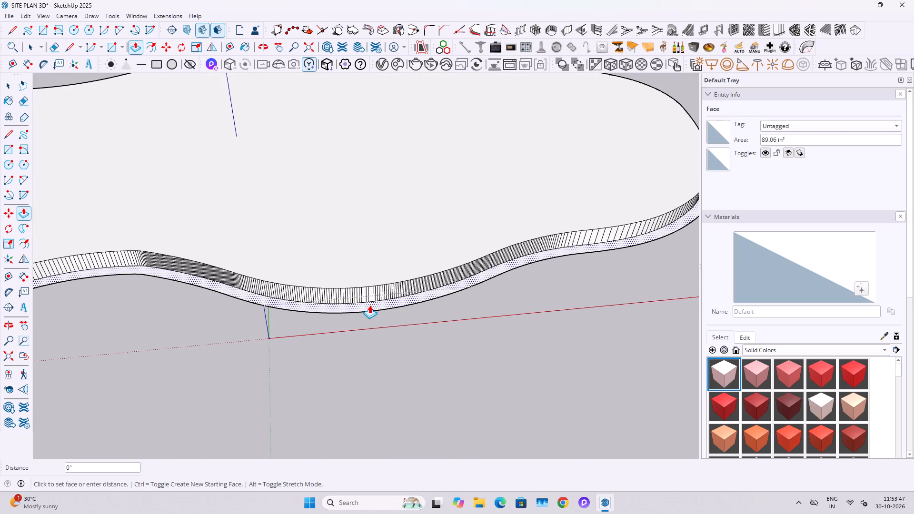
{"action": "left_click", "coordinate": [347, 305]}
{"action": "left_click", "coordinate": [354, 302]}
{"action": "scroll", "coordinate": [379, 293], "scroll_direction": "down", "scroll_amount": 11}
{"action": "key", "text": "space"}
{"action": "key", "text": "Escape"}
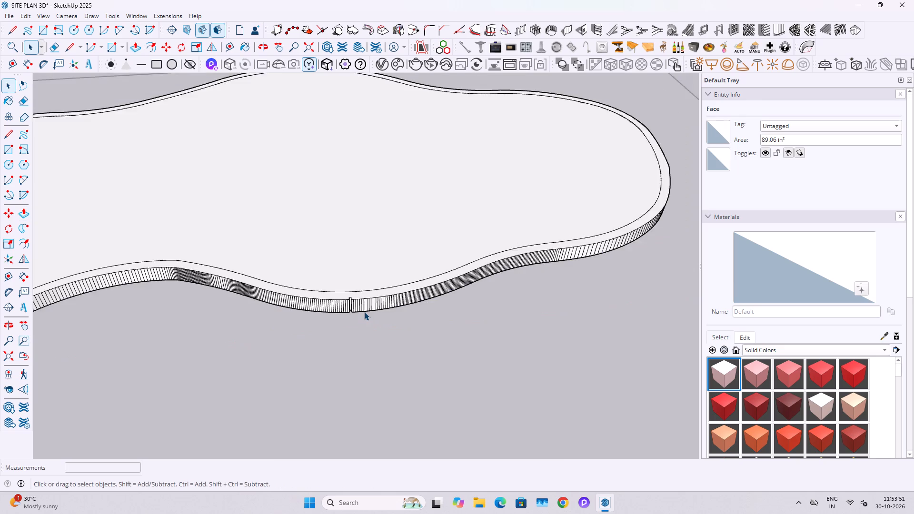
{"action": "scroll", "coordinate": [364, 312], "scroll_direction": "down", "scroll_amount": 1}
{"action": "scroll", "coordinate": [359, 306], "scroll_direction": "up", "scroll_amount": 8}
{"action": "key", "text": "ctrl+z"}
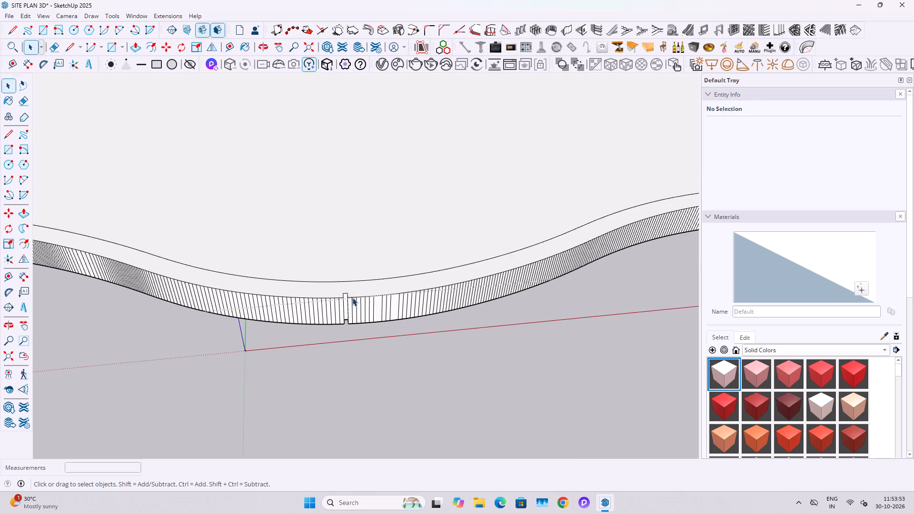
{"action": "key", "text": "ctrl+z"}
{"action": "left_click", "coordinate": [355, 296]}
{"action": "scroll", "coordinate": [355, 296], "scroll_direction": "down", "scroll_amount": 8}
{"action": "scroll", "coordinate": [355, 319], "scroll_direction": "up", "scroll_amount": 2}
{"action": "scroll", "coordinate": [355, 319], "scroll_direction": "down", "scroll_amount": 7}
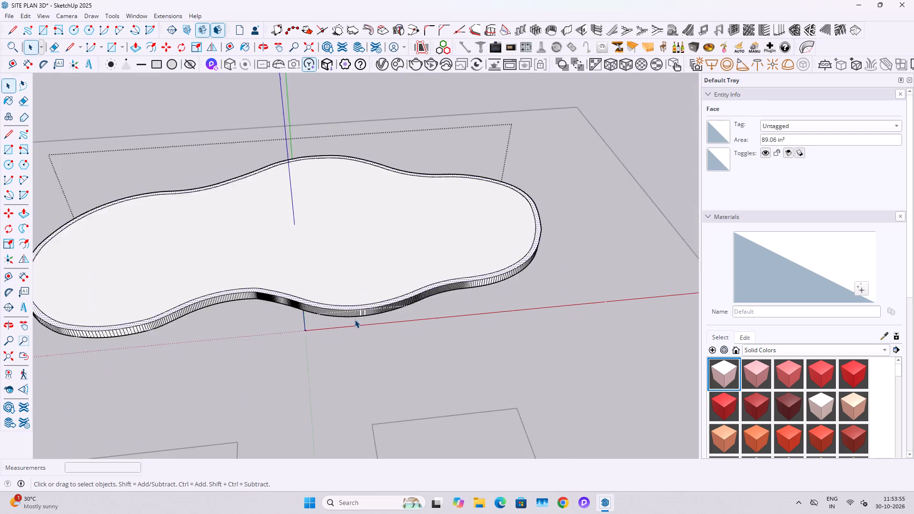
{"action": "scroll", "coordinate": [355, 319], "scroll_direction": "down", "scroll_amount": 7}
{"action": "key", "text": "Escape"}
{"action": "key", "text": "Escape"}
Open the curved table component for editing and select the large inner face of its top.
{"action": "middle_click_drag", "start_coordinate": [311, 292], "coordinate": [560, 263]}
{"action": "scroll", "coordinate": [468, 268], "scroll_direction": "up", "scroll_amount": 5}
{"action": "left_click", "coordinate": [450, 278]}
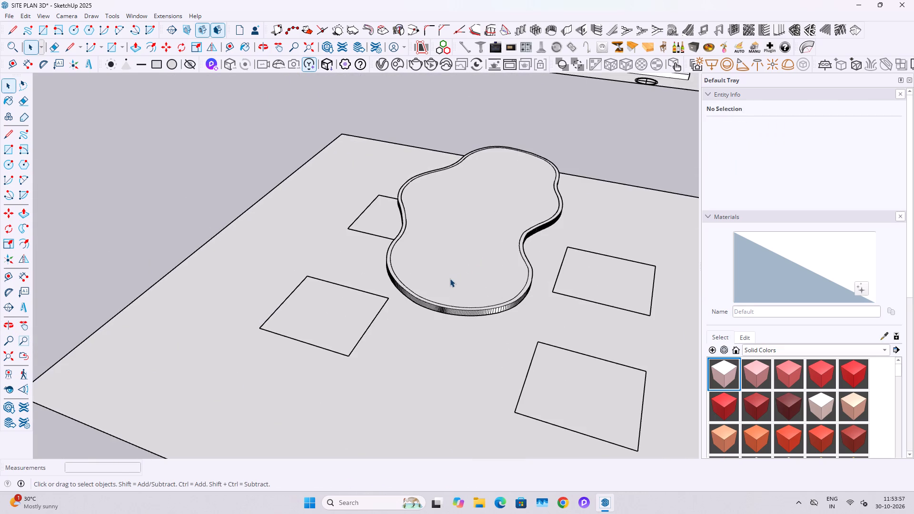
{"action": "scroll", "coordinate": [450, 278], "scroll_direction": "up", "scroll_amount": 9}
{"action": "double_click", "coordinate": [441, 286]}
{"action": "middle_click_drag", "start_coordinate": [440, 294], "coordinate": [323, 314], "text": "shift"}
{"action": "left_click", "coordinate": [333, 319]}
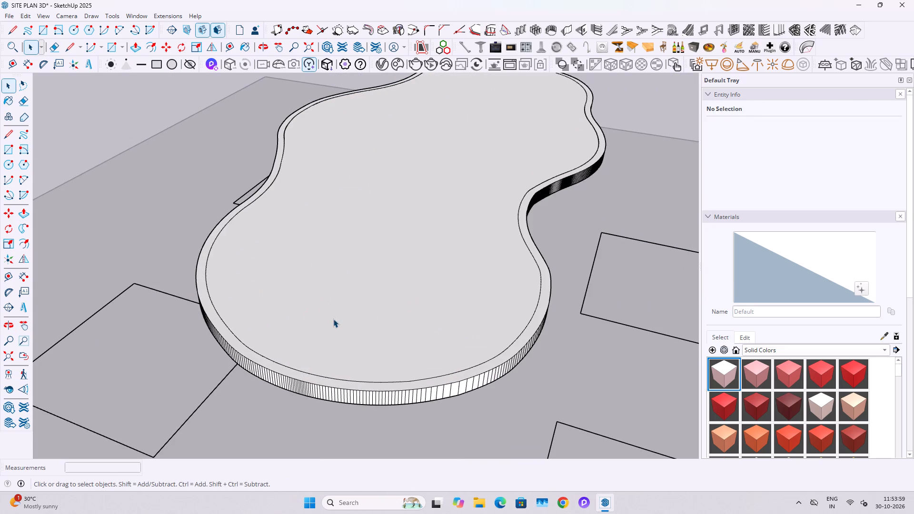
{"action": "middle_click", "coordinate": [344, 329]}
{"action": "double_click", "coordinate": [344, 329]}
{"action": "left_click", "coordinate": [313, 323]}
{"action": "scroll", "coordinate": [313, 323], "scroll_direction": "up", "scroll_amount": 3}
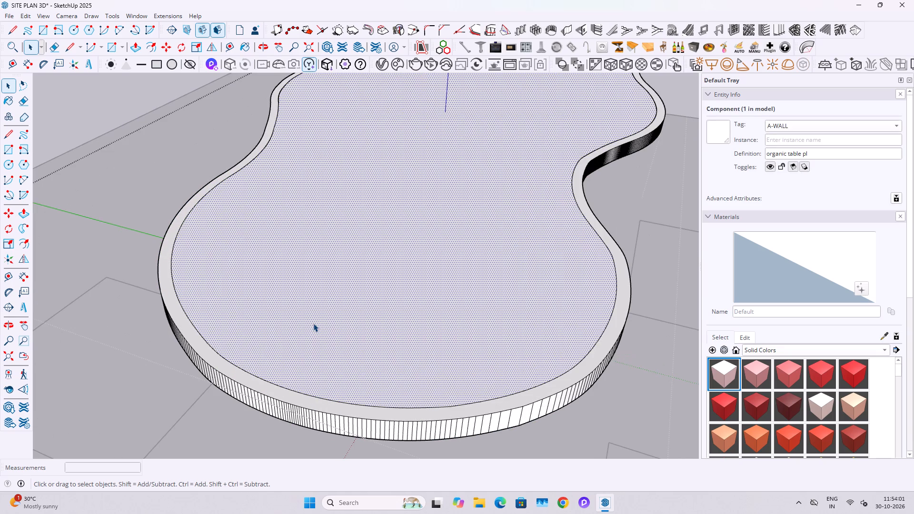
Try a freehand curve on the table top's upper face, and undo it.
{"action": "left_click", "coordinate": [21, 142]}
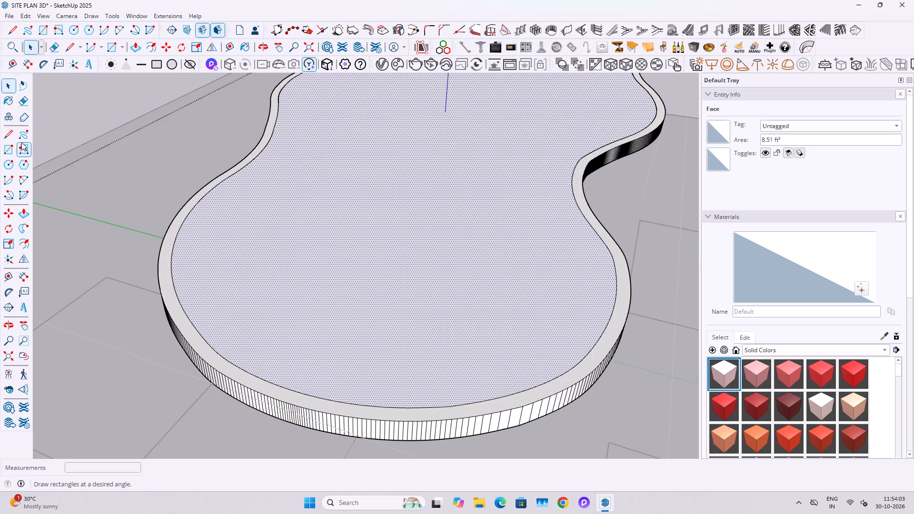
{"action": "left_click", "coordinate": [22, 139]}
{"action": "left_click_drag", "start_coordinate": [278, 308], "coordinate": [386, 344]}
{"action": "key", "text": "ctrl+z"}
Draw a narrow closed wavy freehand outline on the underside of the table top, near one rounded end.
{"action": "middle_click_drag", "start_coordinate": [377, 396], "coordinate": [516, 179]}
{"action": "middle_click_drag", "start_coordinate": [354, 406], "coordinate": [377, 327]}
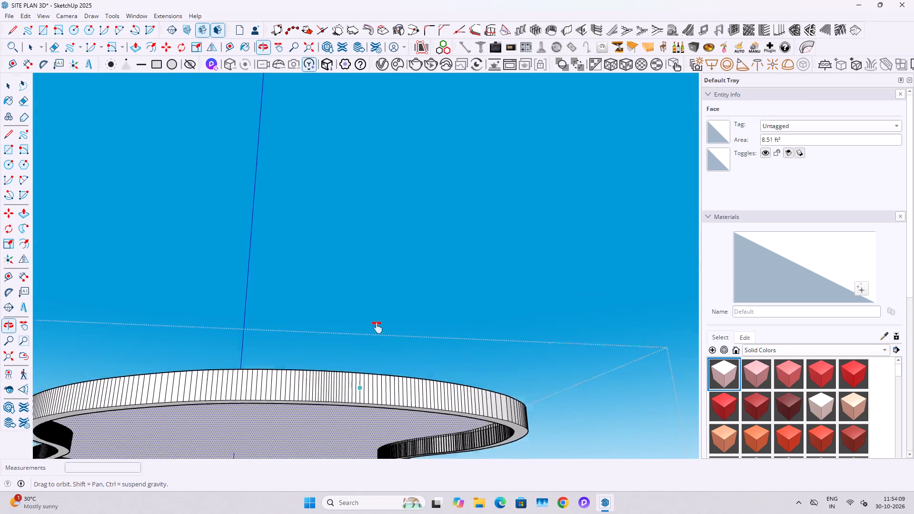
{"action": "middle_click_drag", "start_coordinate": [377, 327], "coordinate": [417, 256]}
{"action": "middle_click_drag", "start_coordinate": [380, 394], "coordinate": [459, 322]}
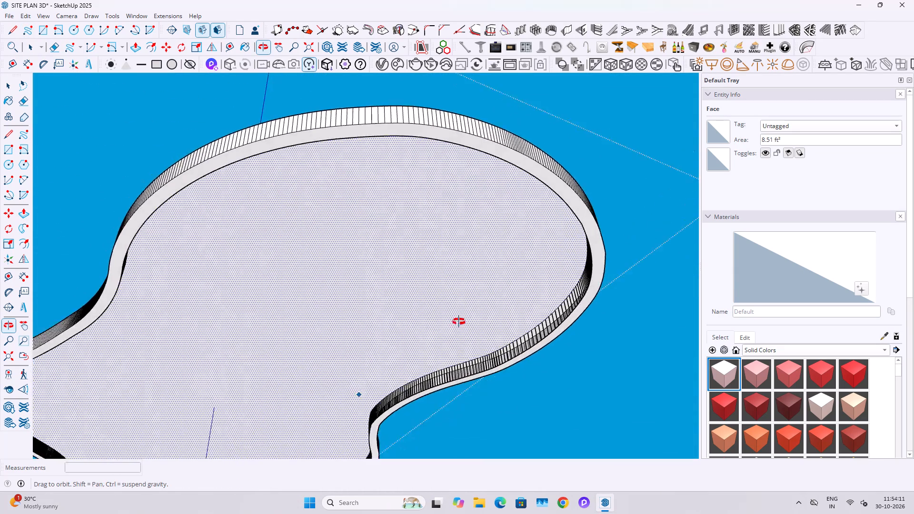
{"action": "middle_click_drag", "start_coordinate": [459, 322], "coordinate": [464, 316]}
{"action": "middle_click_drag", "start_coordinate": [480, 284], "coordinate": [411, 407]}
{"action": "scroll", "coordinate": [453, 360], "scroll_direction": "up", "scroll_amount": 16}
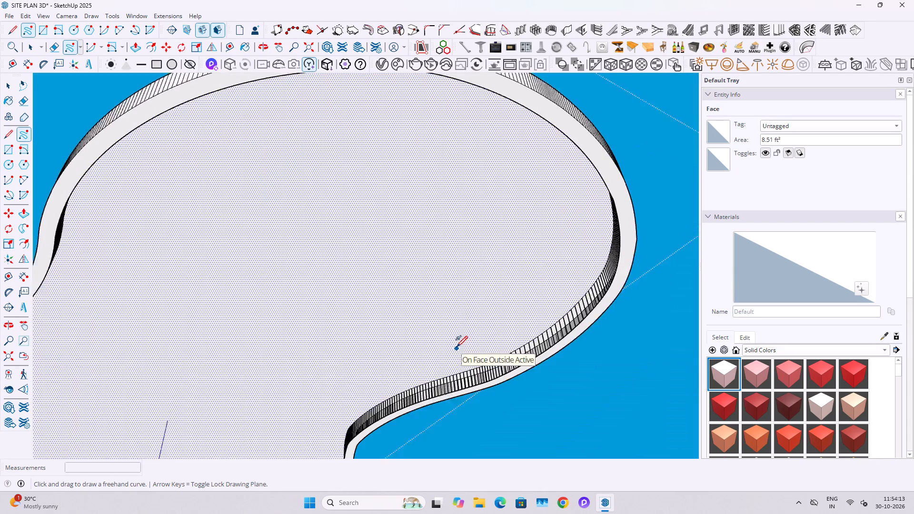
{"action": "scroll", "coordinate": [457, 349], "scroll_direction": "up", "scroll_amount": 2}
{"action": "middle_click_drag", "start_coordinate": [449, 227], "coordinate": [468, 343], "text": "shift"}
{"action": "left_click", "coordinate": [437, 246]}
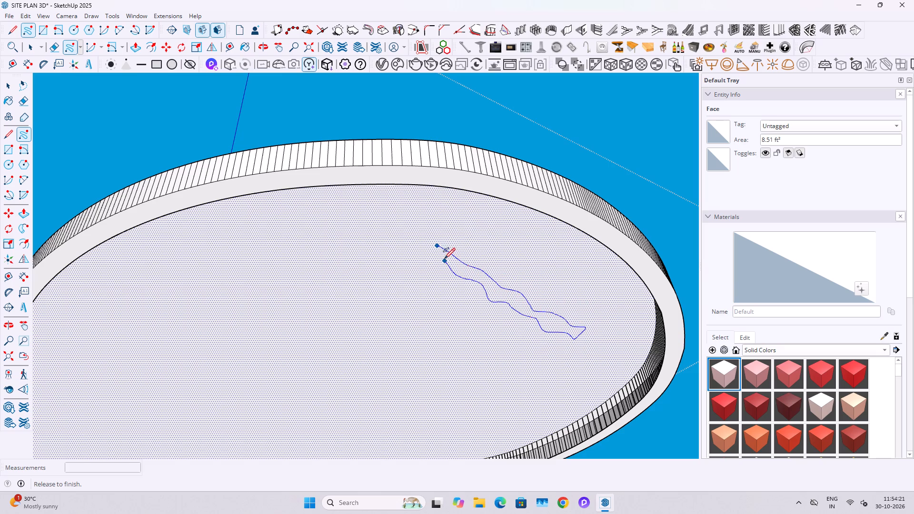
{"action": "scroll", "coordinate": [441, 246], "scroll_direction": "up", "scroll_amount": 5}
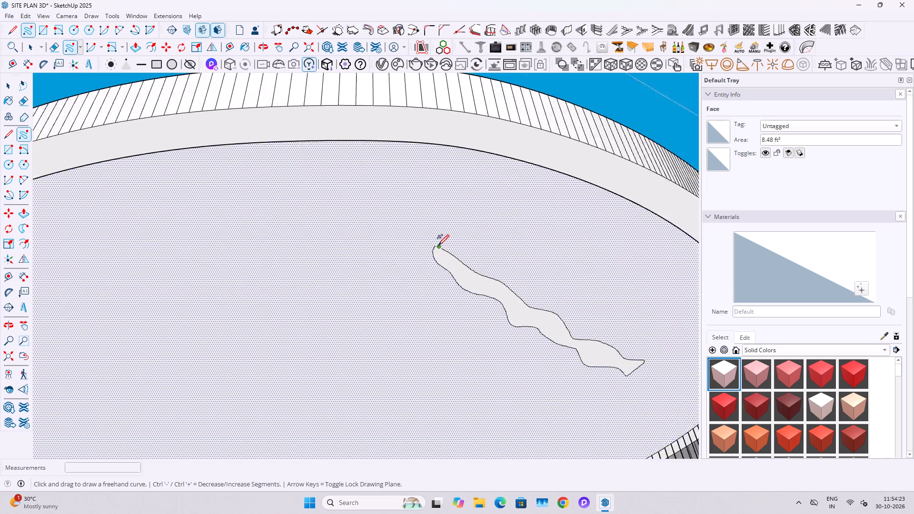
{"action": "scroll", "coordinate": [438, 247], "scroll_direction": "up", "scroll_amount": 3}
Select the wavy shape's face together with its outline edges.
{"action": "key", "text": "space"}
{"action": "left_click", "coordinate": [451, 275]}
{"action": "double_click", "coordinate": [464, 271]}
{"action": "scroll", "coordinate": [465, 271], "scroll_direction": "down", "scroll_amount": 6}
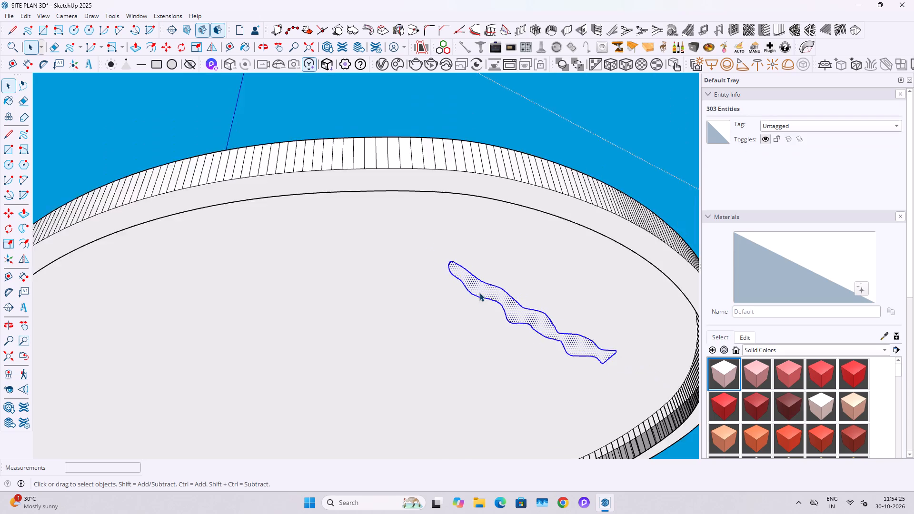
{"action": "scroll", "coordinate": [479, 293], "scroll_direction": "down", "scroll_amount": 7}
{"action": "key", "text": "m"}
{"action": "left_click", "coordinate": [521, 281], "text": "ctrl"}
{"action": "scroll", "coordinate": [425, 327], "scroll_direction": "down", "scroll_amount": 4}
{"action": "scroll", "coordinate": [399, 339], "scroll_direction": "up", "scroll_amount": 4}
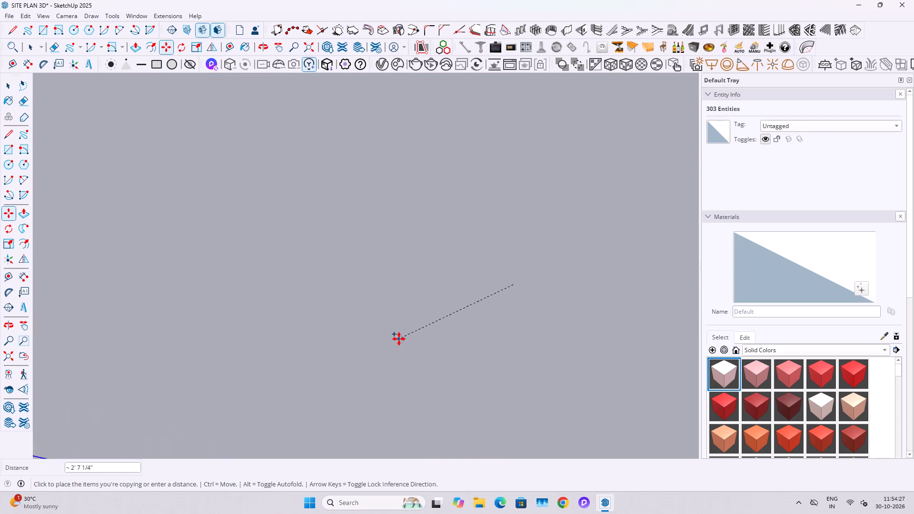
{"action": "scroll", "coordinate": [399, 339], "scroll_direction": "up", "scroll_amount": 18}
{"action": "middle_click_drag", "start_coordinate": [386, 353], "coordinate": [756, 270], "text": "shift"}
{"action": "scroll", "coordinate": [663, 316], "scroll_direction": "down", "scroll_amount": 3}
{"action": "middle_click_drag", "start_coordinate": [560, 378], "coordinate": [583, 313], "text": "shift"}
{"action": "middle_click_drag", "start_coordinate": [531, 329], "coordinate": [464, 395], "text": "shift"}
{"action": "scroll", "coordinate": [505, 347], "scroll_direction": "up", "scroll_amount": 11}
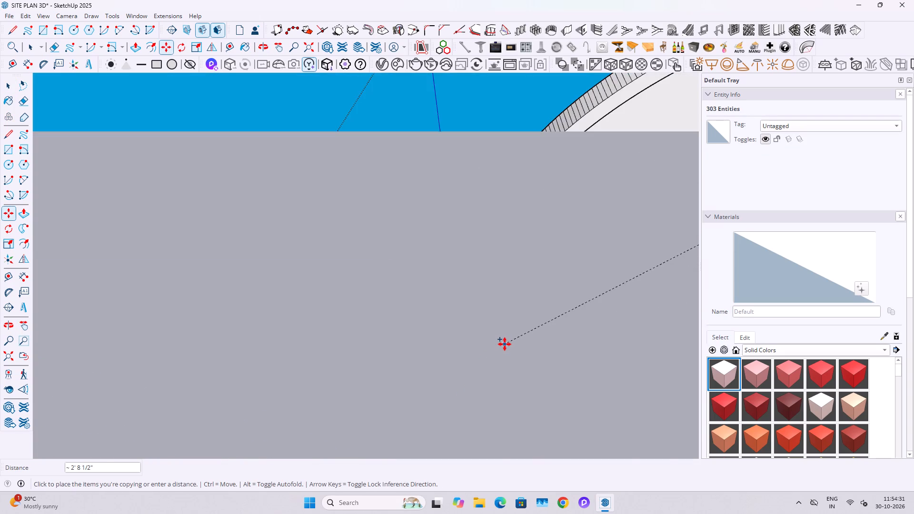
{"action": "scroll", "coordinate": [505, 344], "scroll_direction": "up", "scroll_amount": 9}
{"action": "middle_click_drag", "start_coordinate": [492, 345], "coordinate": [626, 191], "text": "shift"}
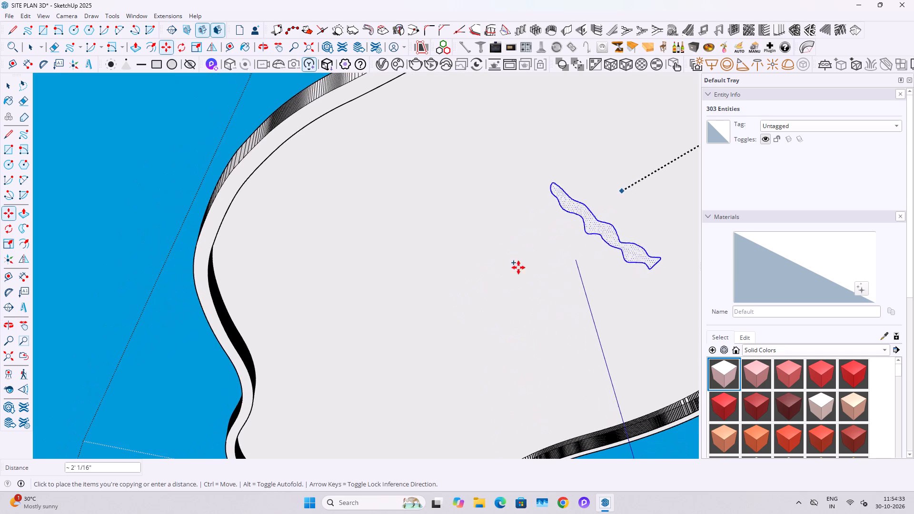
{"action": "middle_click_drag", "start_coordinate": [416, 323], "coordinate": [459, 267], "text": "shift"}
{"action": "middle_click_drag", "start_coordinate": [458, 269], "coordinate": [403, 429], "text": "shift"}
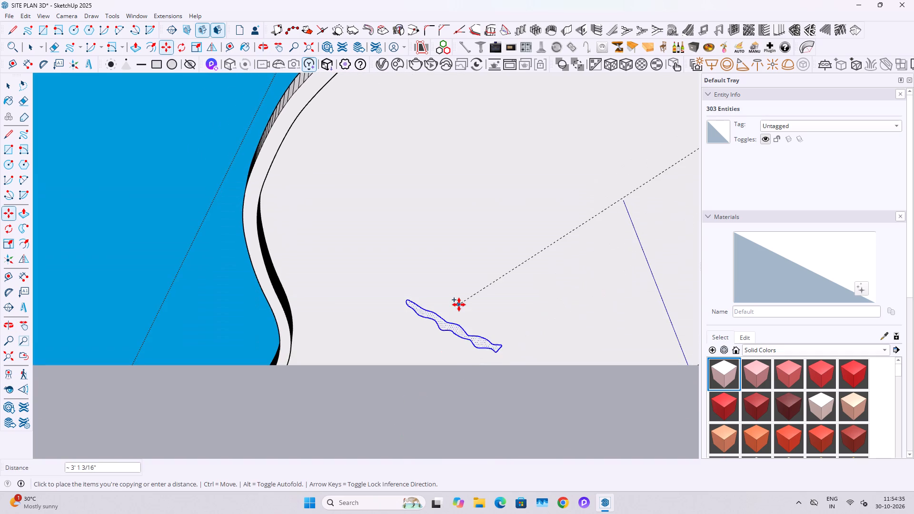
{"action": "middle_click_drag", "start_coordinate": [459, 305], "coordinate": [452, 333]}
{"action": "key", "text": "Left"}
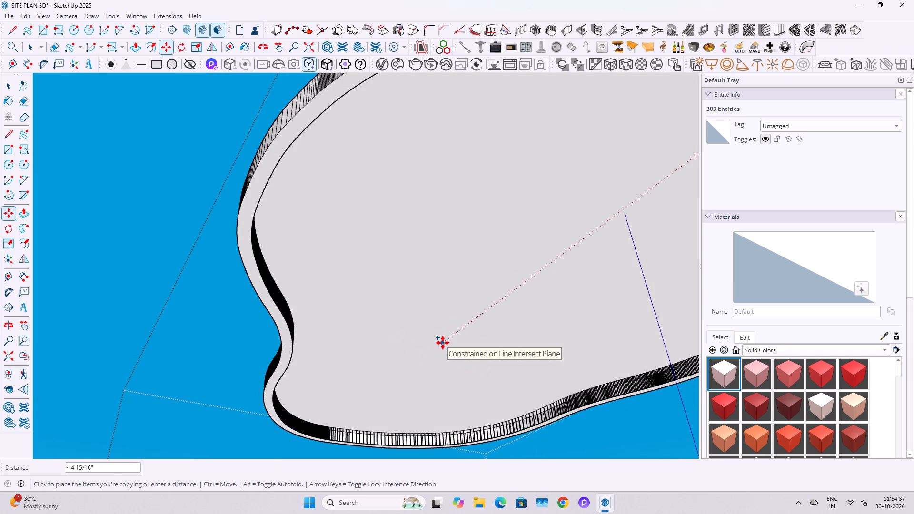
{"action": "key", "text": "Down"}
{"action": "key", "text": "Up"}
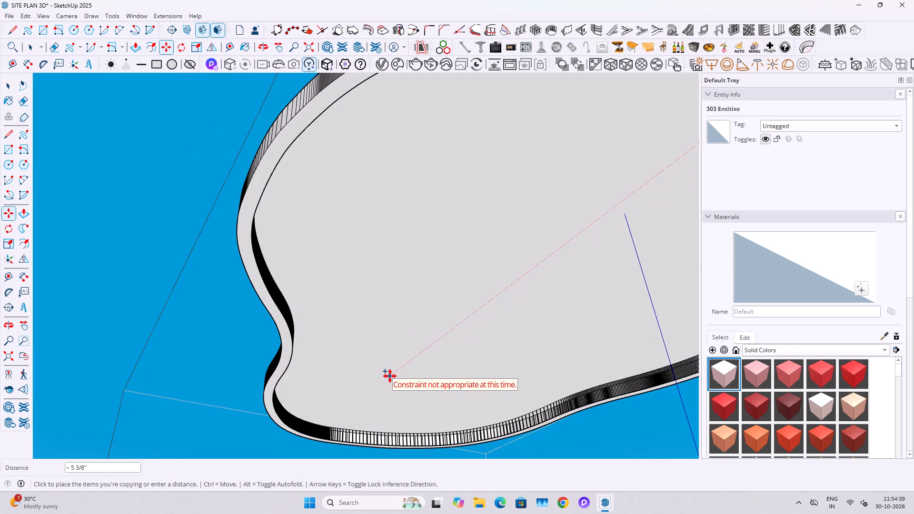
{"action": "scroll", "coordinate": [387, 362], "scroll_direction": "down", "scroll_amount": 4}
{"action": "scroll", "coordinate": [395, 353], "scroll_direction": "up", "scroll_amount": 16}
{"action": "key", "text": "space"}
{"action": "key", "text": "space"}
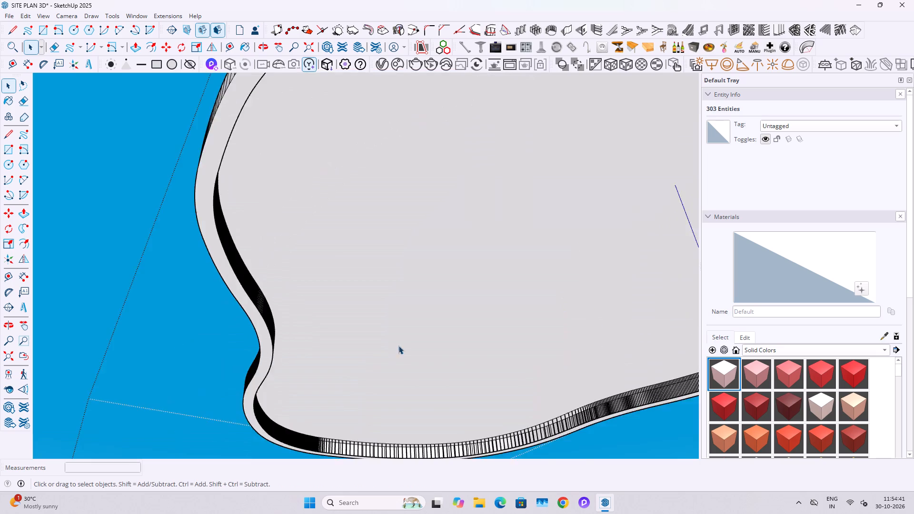
Copy the selected wavy shape about 4' across the table's underside to the opposite end.
{"action": "scroll", "coordinate": [398, 346], "scroll_direction": "up", "scroll_amount": 3}
{"action": "scroll", "coordinate": [423, 313], "scroll_direction": "down", "scroll_amount": 6}
{"action": "middle_click_drag", "start_coordinate": [439, 319], "coordinate": [441, 346]}
{"action": "scroll", "coordinate": [441, 346], "scroll_direction": "up", "scroll_amount": 16}
{"action": "middle_click_drag", "start_coordinate": [446, 314], "coordinate": [549, 350]}
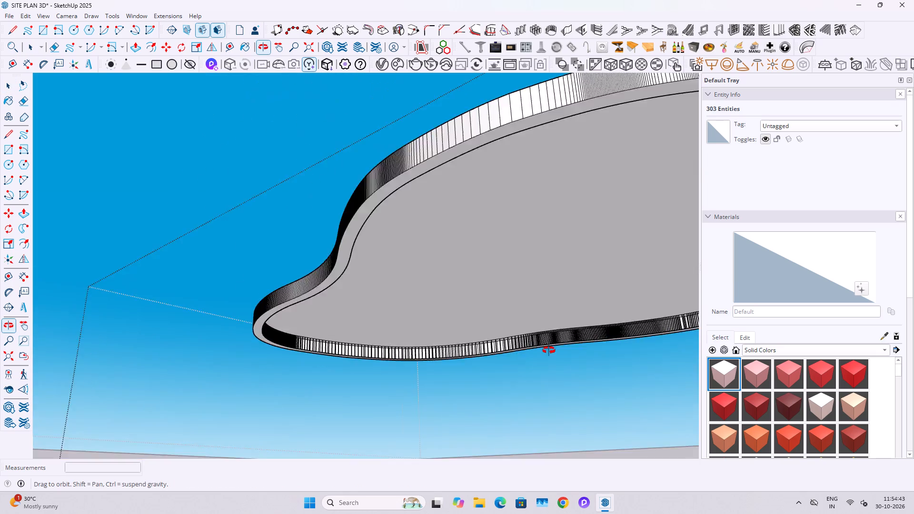
{"action": "middle_click_drag", "start_coordinate": [549, 350], "coordinate": [228, 353]}
{"action": "middle_click_drag", "start_coordinate": [467, 299], "coordinate": [281, 344], "text": "shift"}
{"action": "scroll", "coordinate": [355, 297], "scroll_direction": "down", "scroll_amount": 3, "text": "shift"}
{"action": "middle_click_drag", "start_coordinate": [439, 297], "coordinate": [489, 279]}
{"action": "key", "text": "m"}
{"action": "left_click", "coordinate": [453, 309], "text": "ctrl"}
{"action": "middle_click", "coordinate": [363, 307], "text": "shift"}
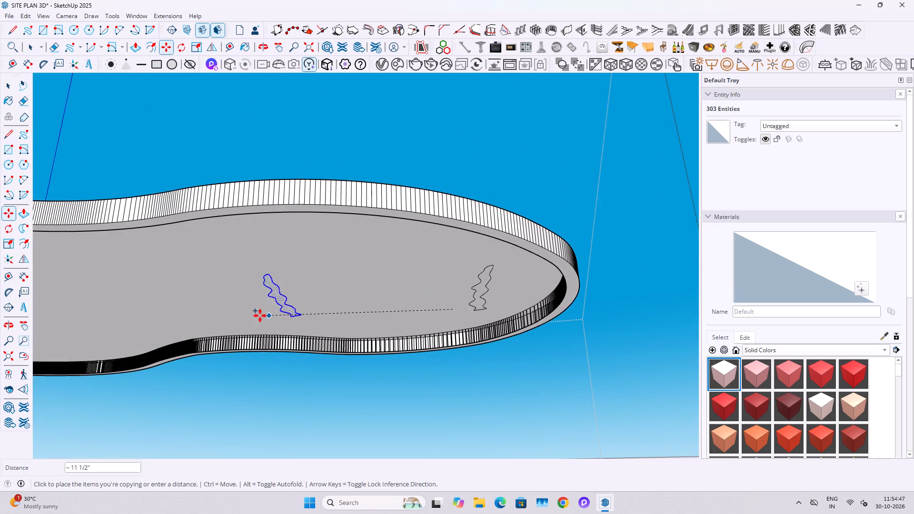
{"action": "scroll", "coordinate": [259, 316], "scroll_direction": "down", "scroll_amount": 2}
{"action": "middle_click_drag", "start_coordinate": [183, 302], "coordinate": [631, 294], "text": "shift"}
{"action": "scroll", "coordinate": [487, 310], "scroll_direction": "down", "scroll_amount": 2}
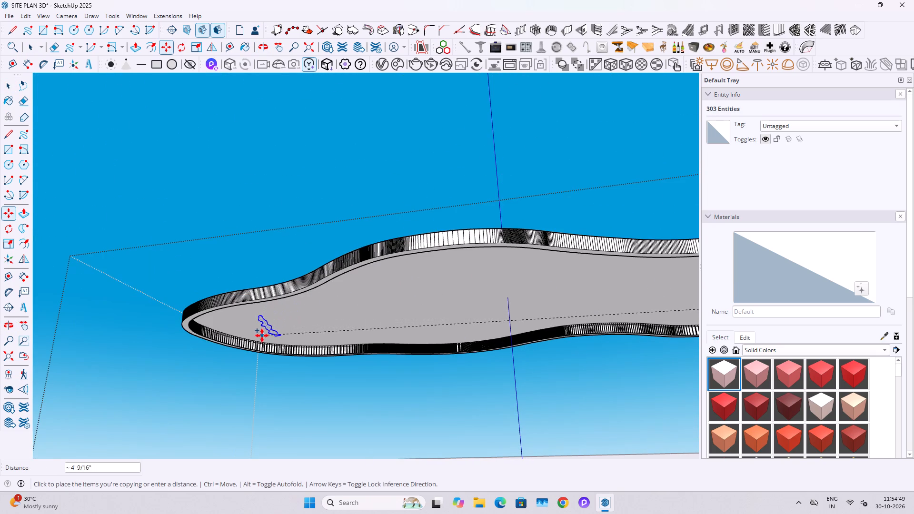
{"action": "left_click", "coordinate": [258, 333]}
{"action": "key", "text": "space"}
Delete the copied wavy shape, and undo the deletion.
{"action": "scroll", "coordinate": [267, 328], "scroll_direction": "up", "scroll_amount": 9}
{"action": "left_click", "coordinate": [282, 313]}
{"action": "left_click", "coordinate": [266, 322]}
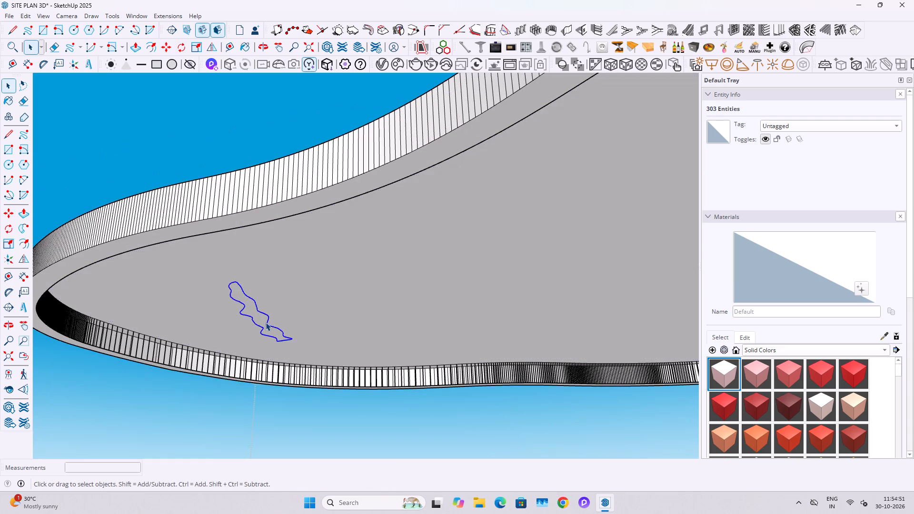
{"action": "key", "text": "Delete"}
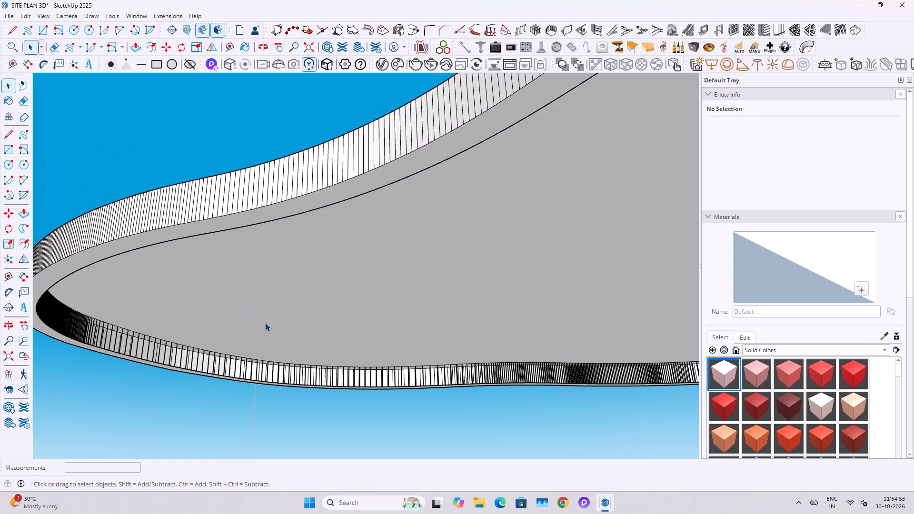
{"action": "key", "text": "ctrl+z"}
Extrude the copied wavy face 1'7" down from the table's underside with Push/Pull to form a leg.
{"action": "left_click", "coordinate": [265, 323]}
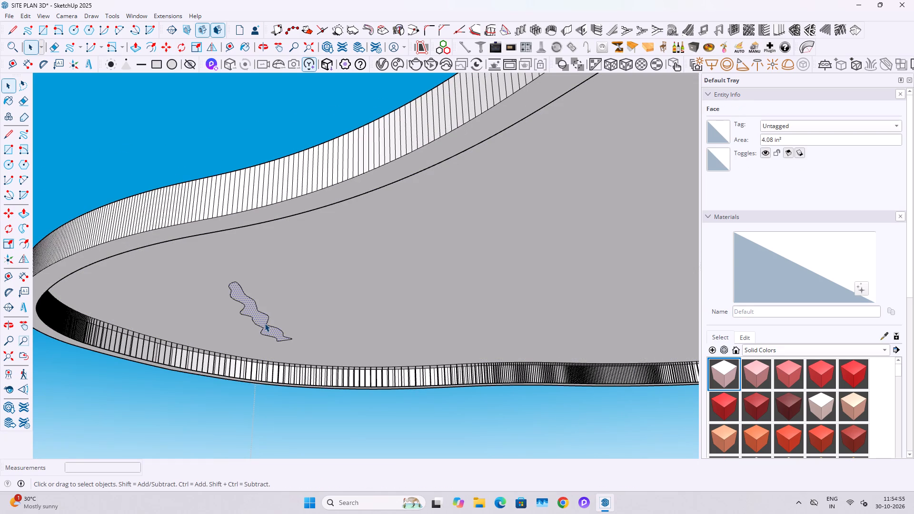
{"action": "key", "text": "p"}
{"action": "left_click", "coordinate": [265, 323]}
{"action": "scroll", "coordinate": [259, 354], "scroll_direction": "down", "scroll_amount": 4}
{"action": "middle_click_drag", "start_coordinate": [271, 345], "coordinate": [271, 368]}
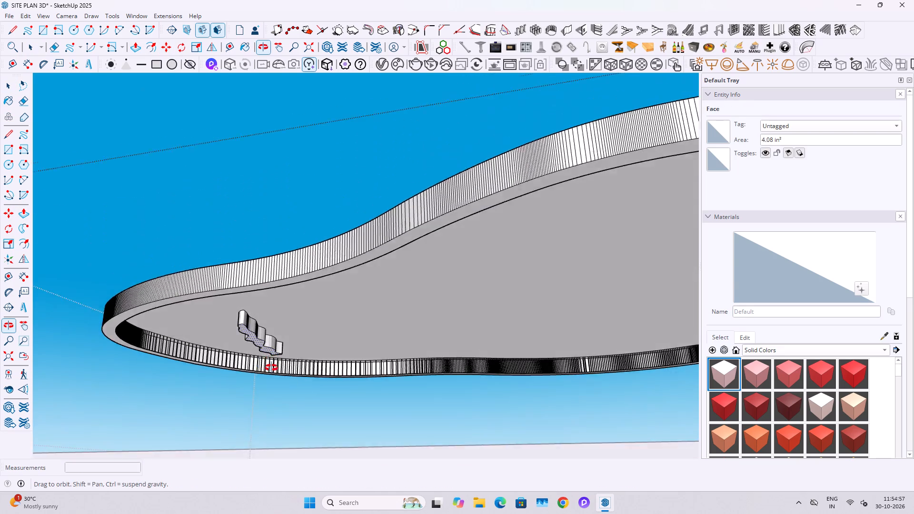
{"action": "middle_click_drag", "start_coordinate": [271, 368], "coordinate": [400, 346]}
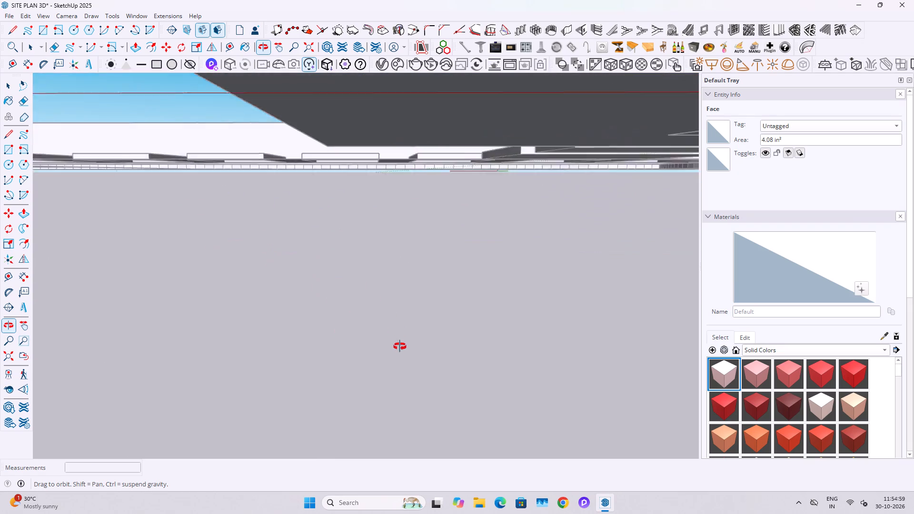
{"action": "middle_click_drag", "start_coordinate": [400, 346], "coordinate": [429, 387]}
{"action": "scroll", "coordinate": [421, 359], "scroll_direction": "down", "scroll_amount": 11}
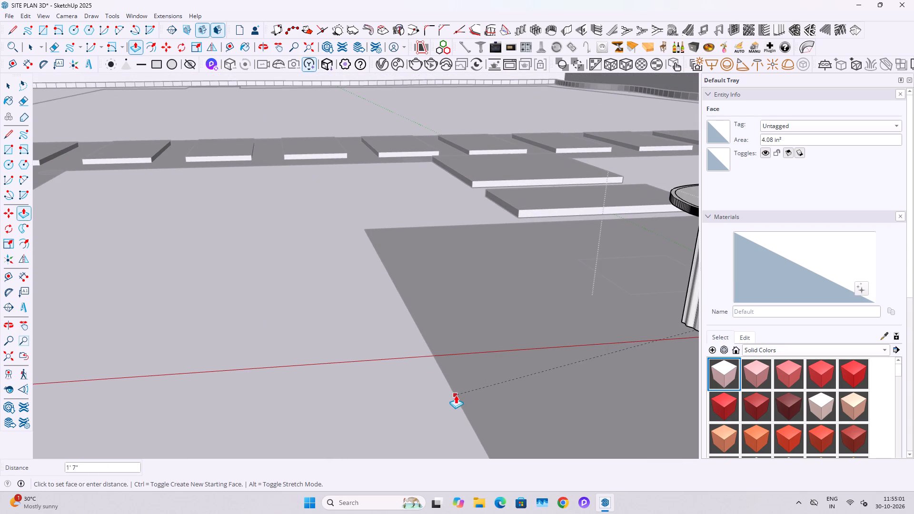
{"action": "left_click", "coordinate": [456, 395]}
Delete the face inside the original wavy outline at the other end of the table top.
{"action": "scroll", "coordinate": [413, 361], "scroll_direction": "down", "scroll_amount": 5}
{"action": "middle_click_drag", "start_coordinate": [556, 318], "coordinate": [165, 357], "text": "shift"}
{"action": "middle_click_drag", "start_coordinate": [459, 304], "coordinate": [408, 290]}
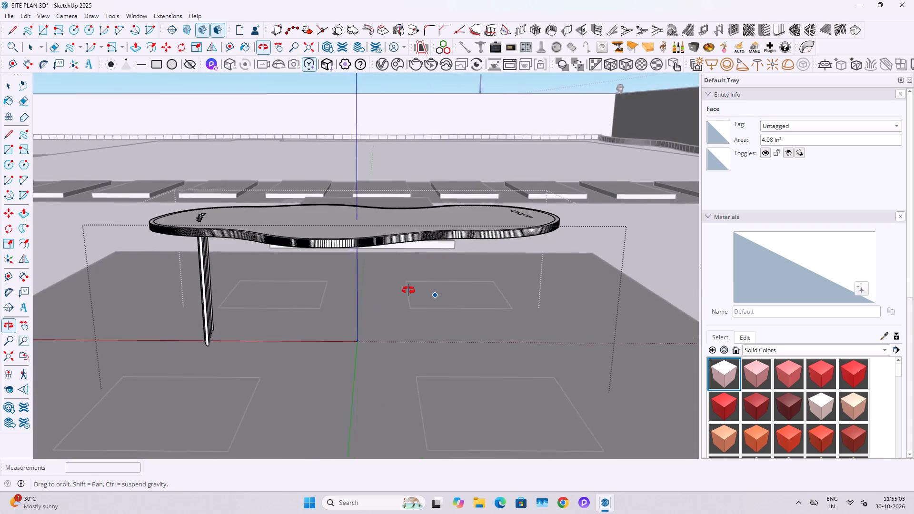
{"action": "middle_click_drag", "start_coordinate": [408, 290], "coordinate": [358, 326]}
{"action": "scroll", "coordinate": [371, 307], "scroll_direction": "up", "scroll_amount": 10}
{"action": "middle_click_drag", "start_coordinate": [478, 305], "coordinate": [415, 261]}
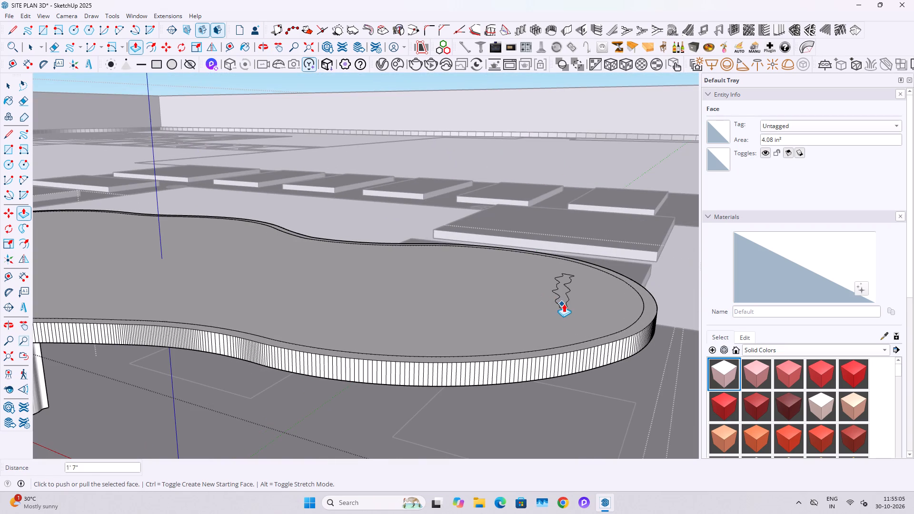
{"action": "key", "text": "space"}
{"action": "left_click", "coordinate": [564, 301]}
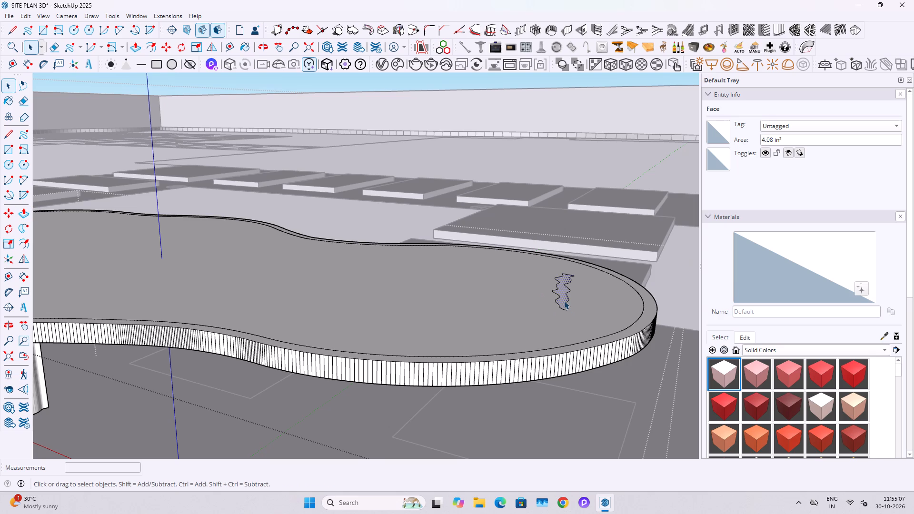
{"action": "key", "text": "Delete"}
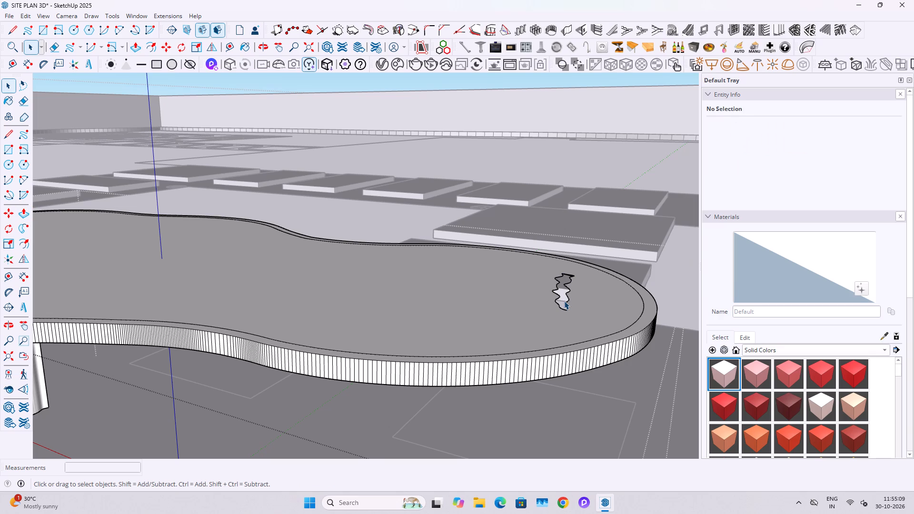
Undo the deletion of the face inside the original wavy outline on the table top.
{"action": "key", "text": "p"}
{"action": "left_click", "coordinate": [564, 301]}
{"action": "key", "text": "ctrl+z"}
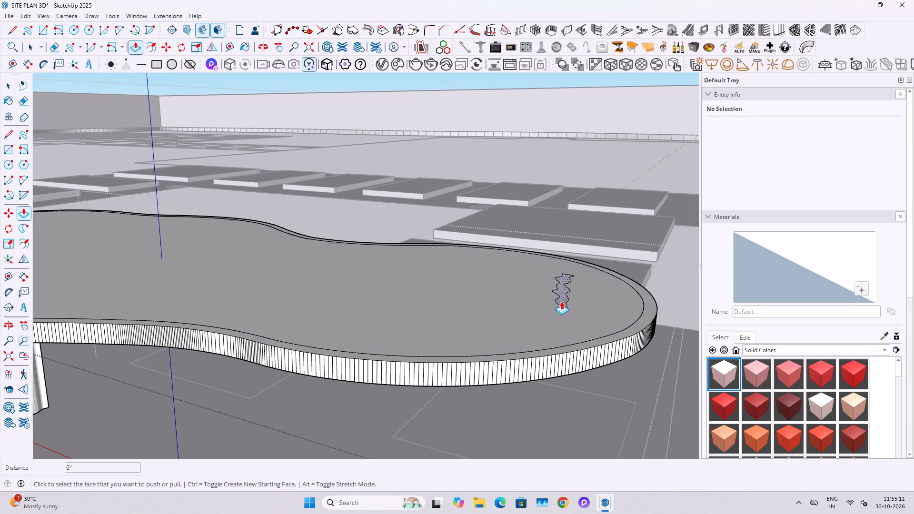
{"action": "left_click", "coordinate": [561, 301]}
{"action": "key", "text": "space"}
Extrude the original wavy face 1'7" down from the table's underside with Push/Pull to form the second leg.
{"action": "middle_click_drag", "start_coordinate": [566, 326], "coordinate": [563, 186]}
{"action": "left_click", "coordinate": [565, 357]}
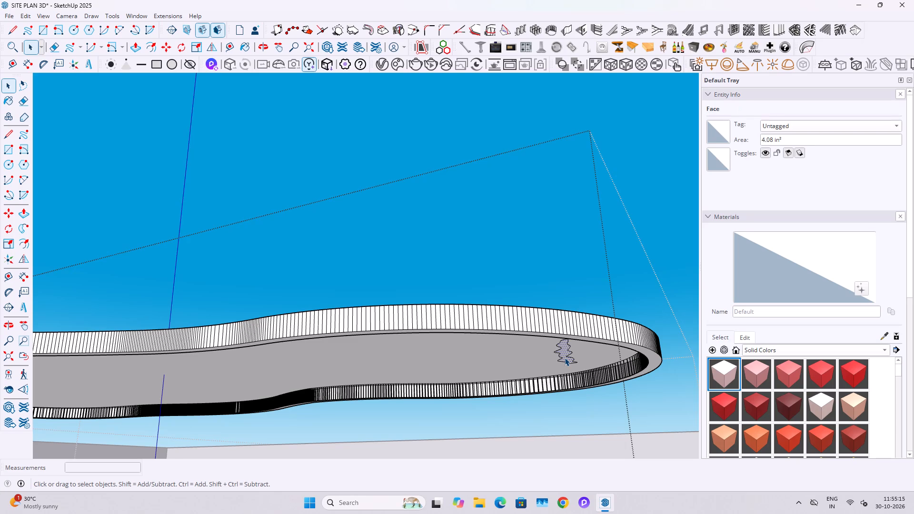
{"action": "key", "text": "p"}
{"action": "left_click", "coordinate": [565, 357]}
{"action": "middle_click_drag", "start_coordinate": [552, 389], "coordinate": [552, 399]}
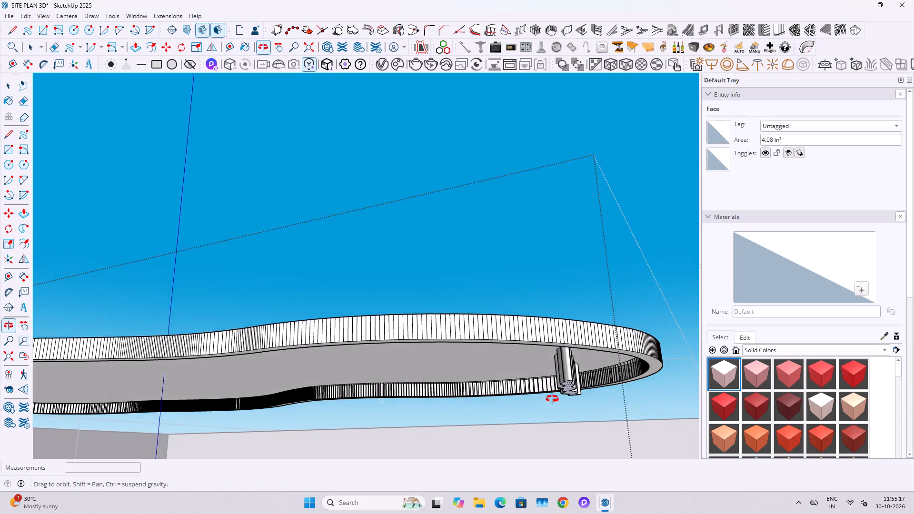
{"action": "middle_click_drag", "start_coordinate": [552, 399], "coordinate": [484, 460]}
{"action": "scroll", "coordinate": [503, 304], "scroll_direction": "down", "scroll_amount": 1, "text": "shift"}
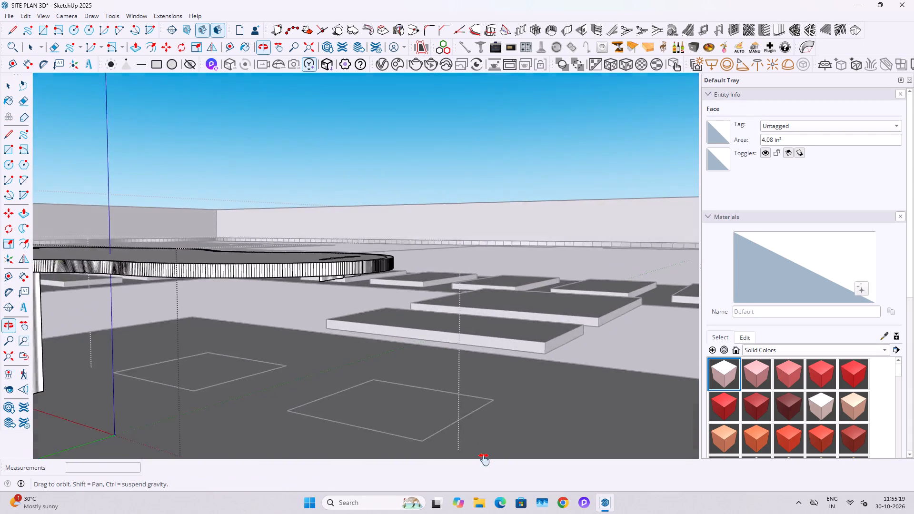
{"action": "middle_click_drag", "start_coordinate": [484, 460], "coordinate": [515, 329]}
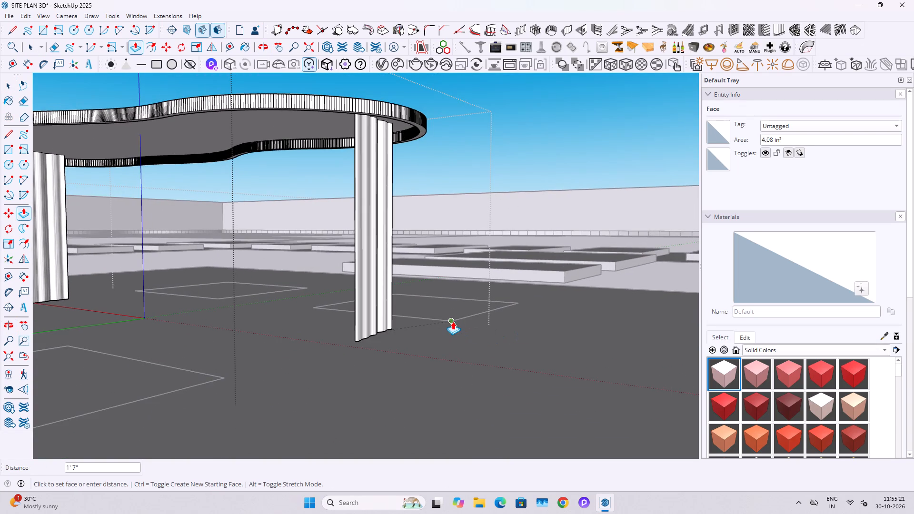
{"action": "left_click", "coordinate": [453, 321]}
{"action": "key", "text": "space"}
{"action": "middle_click_drag", "start_coordinate": [376, 302], "coordinate": [224, 415]}
{"action": "scroll", "coordinate": [383, 311], "scroll_direction": "down", "scroll_amount": 1}
{"action": "middle_click_drag", "start_coordinate": [340, 281], "coordinate": [387, 301]}
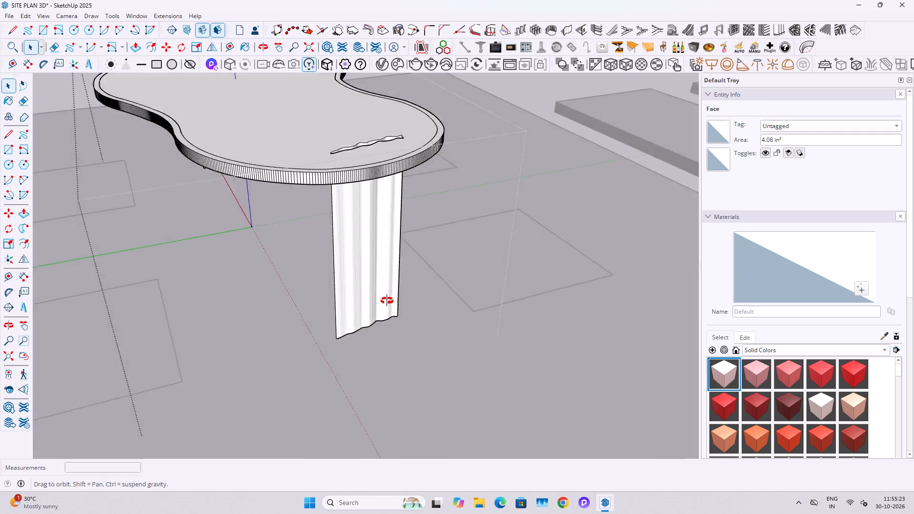
{"action": "middle_click_drag", "start_coordinate": [387, 301], "coordinate": [424, 312]}
{"action": "key", "text": "Escape"}
{"action": "scroll", "coordinate": [422, 310], "scroll_direction": "down", "scroll_amount": 4}
{"action": "key", "text": "Escape"}
Inside the table, select the inner top face with its bounding edges and copy it 1" straight down.
{"action": "middle_click_drag", "start_coordinate": [309, 263], "coordinate": [459, 330]}
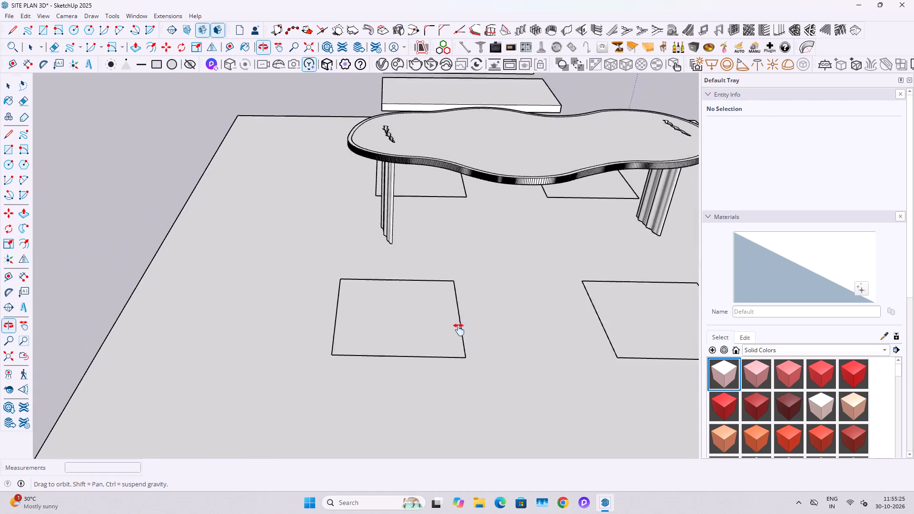
{"action": "middle_click_drag", "start_coordinate": [459, 330], "coordinate": [447, 337]}
{"action": "scroll", "coordinate": [393, 229], "scroll_direction": "up", "scroll_amount": 8}
{"action": "double_click", "coordinate": [340, 186]}
{"action": "middle_click_drag", "start_coordinate": [339, 188], "coordinate": [324, 297]}
{"action": "left_click", "coordinate": [335, 172]}
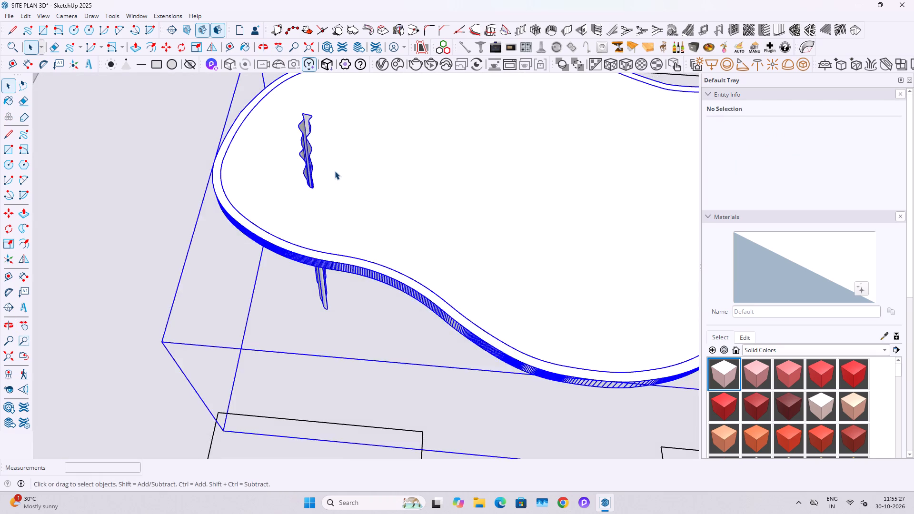
{"action": "middle_click_drag", "start_coordinate": [335, 171], "coordinate": [338, 291]}
{"action": "double_click", "coordinate": [342, 268]}
{"action": "scroll", "coordinate": [312, 260], "scroll_direction": "up", "scroll_amount": 4}
{"action": "double_click", "coordinate": [340, 269]}
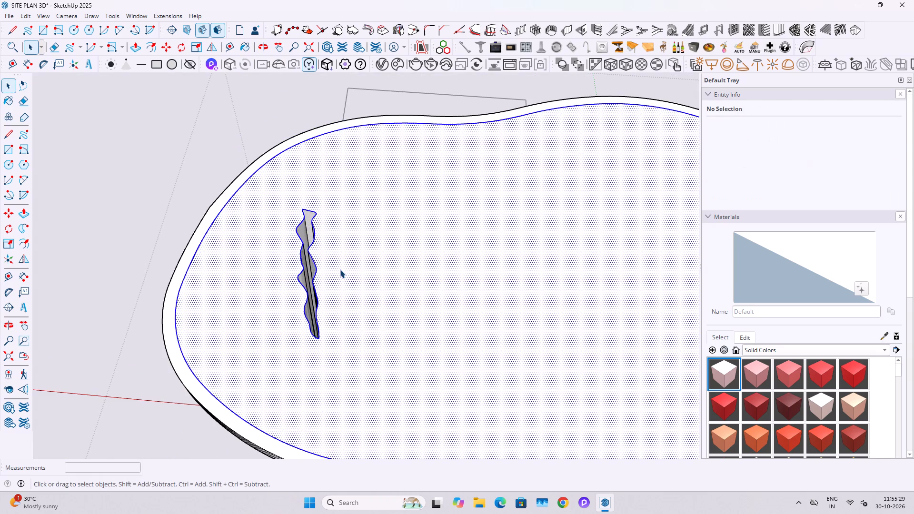
{"action": "scroll", "coordinate": [340, 269], "scroll_direction": "down", "scroll_amount": 1}
{"action": "middle_click_drag", "start_coordinate": [313, 280], "coordinate": [381, 196]}
{"action": "middle_click_drag", "start_coordinate": [281, 283], "coordinate": [293, 255]}
{"action": "key", "text": "m"}
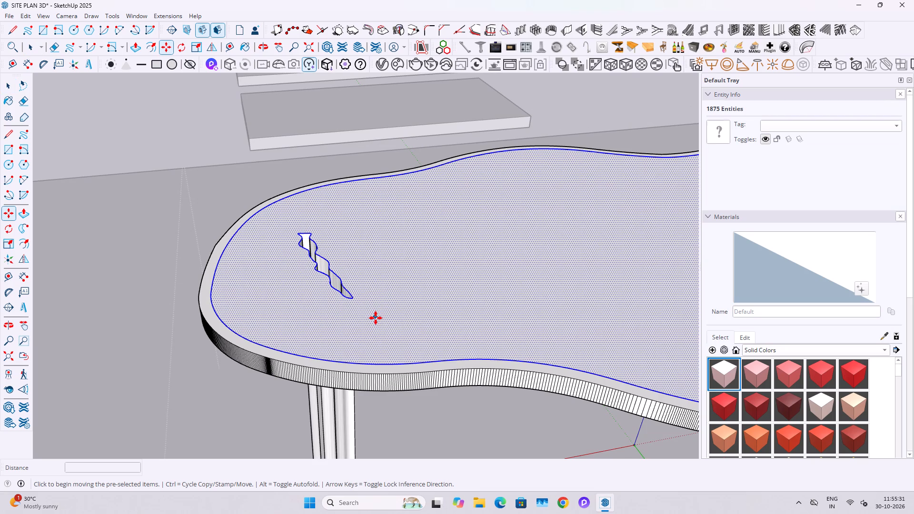
{"action": "left_click", "coordinate": [376, 318], "text": "ctrl"}
{"action": "middle_click_drag", "start_coordinate": [376, 330], "coordinate": [374, 135]}
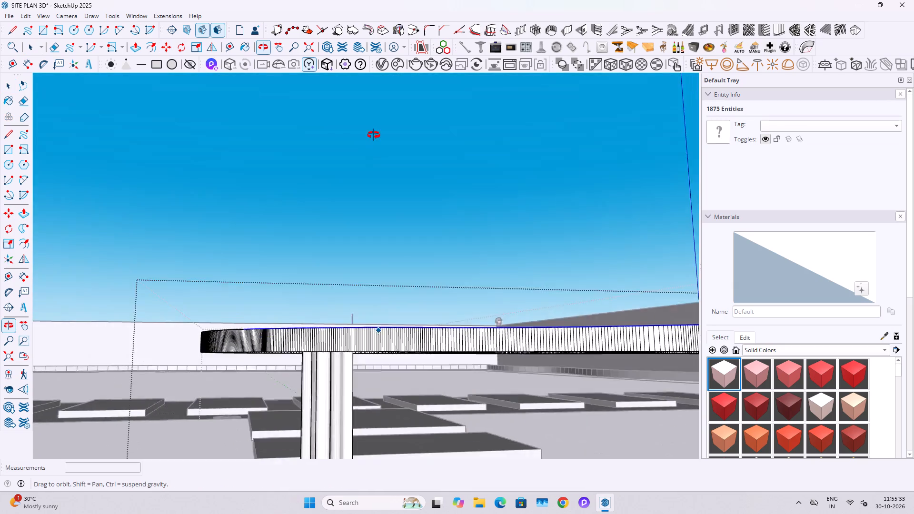
{"action": "middle_click_drag", "start_coordinate": [374, 135], "coordinate": [380, 105]}
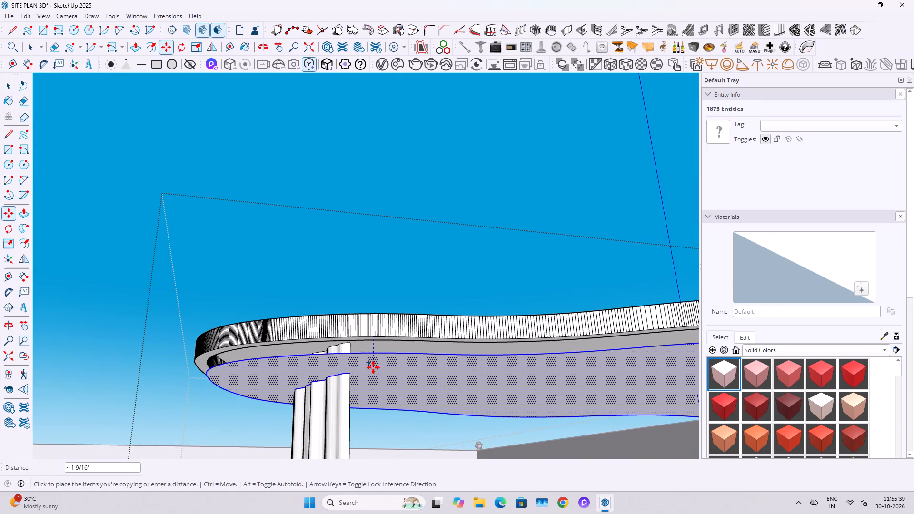
{"action": "type", "text": "1\""}
{"action": "key", "text": "Return"}
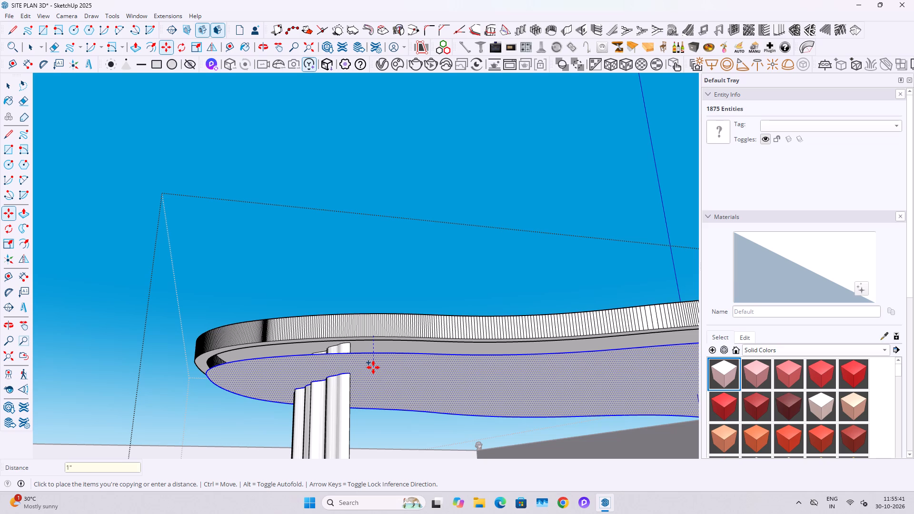
{"action": "middle_click_drag", "start_coordinate": [368, 366], "coordinate": [267, 394]}
{"action": "middle_click_drag", "start_coordinate": [372, 354], "coordinate": [322, 379]}
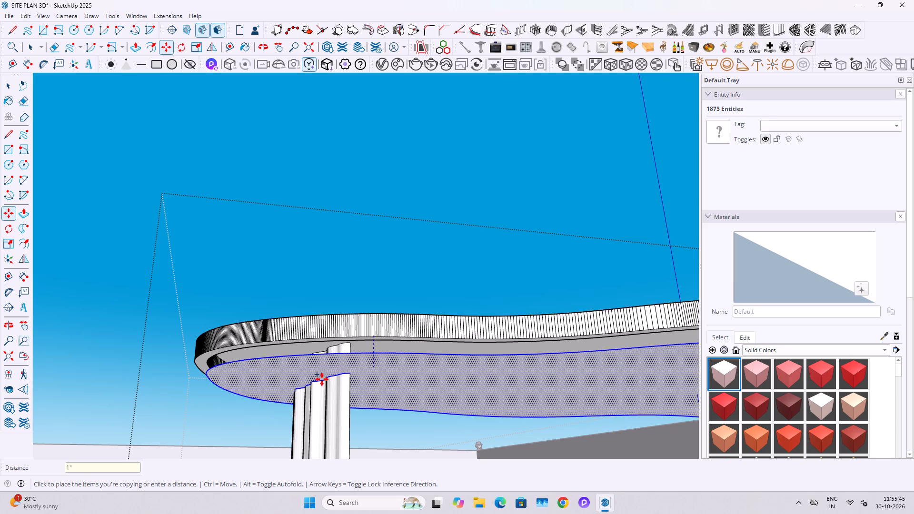
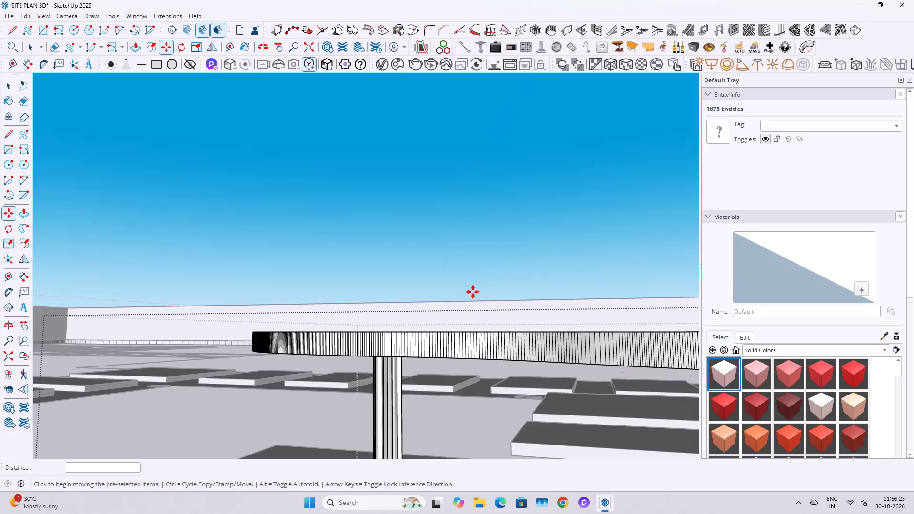
Inside the table, draw a line about 1" long across the first leg's wavy opening in the inner top face.
{"action": "middle_click_drag", "start_coordinate": [474, 297], "coordinate": [531, 400]}
{"action": "key", "text": "space"}
{"action": "scroll", "coordinate": [328, 293], "scroll_direction": "down", "scroll_amount": 12}
{"action": "key", "text": "Escape"}
{"action": "key", "text": "Escape"}
{"action": "scroll", "coordinate": [338, 369], "scroll_direction": "up", "scroll_amount": 3}
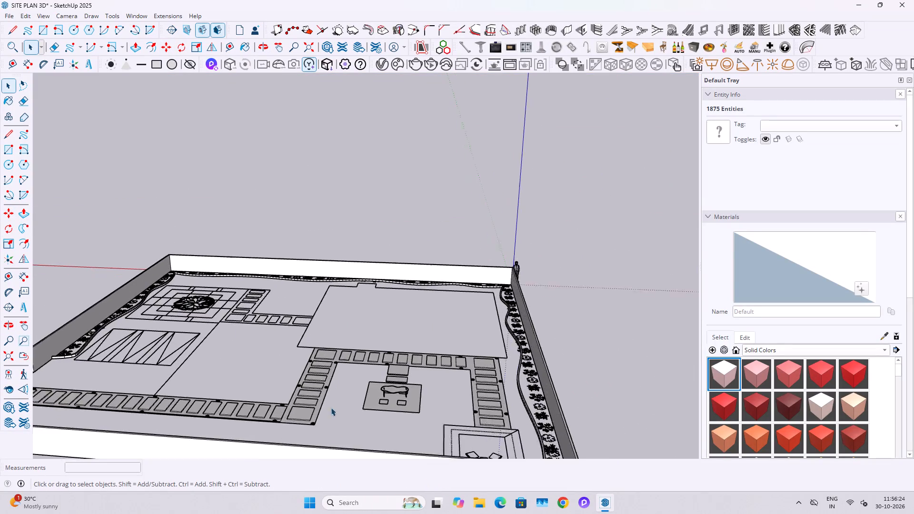
{"action": "scroll", "coordinate": [331, 407], "scroll_direction": "up", "scroll_amount": 20}
{"action": "scroll", "coordinate": [331, 407], "scroll_direction": "up", "scroll_amount": 12}
{"action": "middle_click_drag", "start_coordinate": [380, 379], "coordinate": [407, 197]}
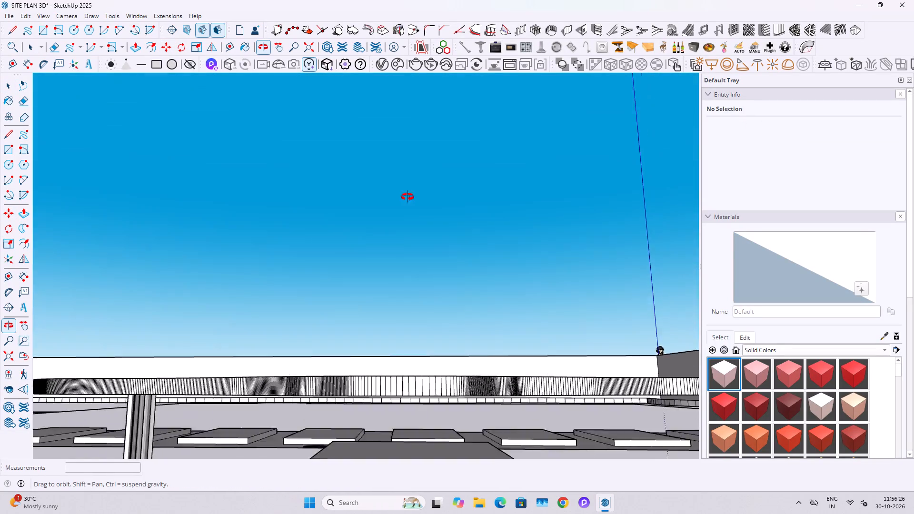
{"action": "middle_click_drag", "start_coordinate": [407, 197], "coordinate": [385, 367]}
{"action": "double_click", "coordinate": [182, 365]}
{"action": "left_click", "coordinate": [152, 367]}
{"action": "middle_click_drag", "start_coordinate": [145, 362], "coordinate": [154, 413]}
{"action": "double_click", "coordinate": [172, 363]}
{"action": "scroll", "coordinate": [136, 352], "scroll_direction": "up", "scroll_amount": 5}
{"action": "left_click", "coordinate": [154, 356]}
{"action": "key", "text": "l"}
{"action": "scroll", "coordinate": [149, 353], "scroll_direction": "up", "scroll_amount": 3}
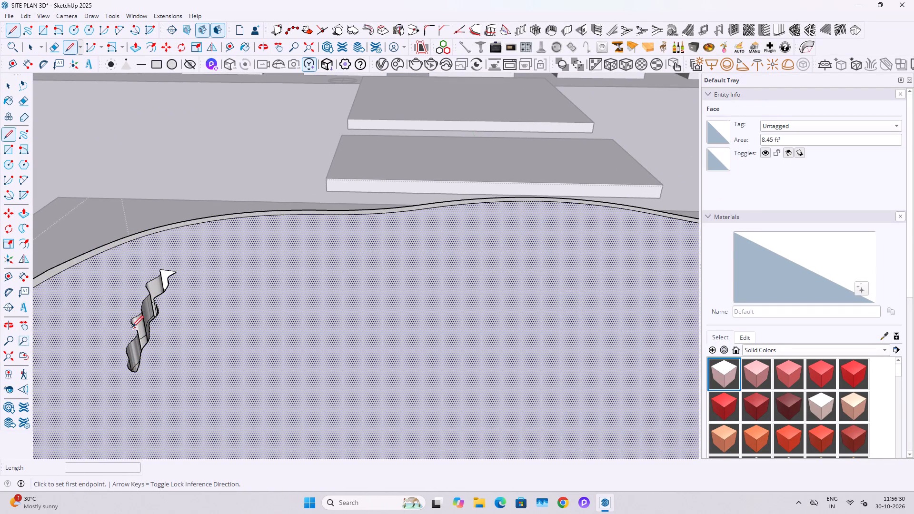
{"action": "left_click", "coordinate": [133, 320]}
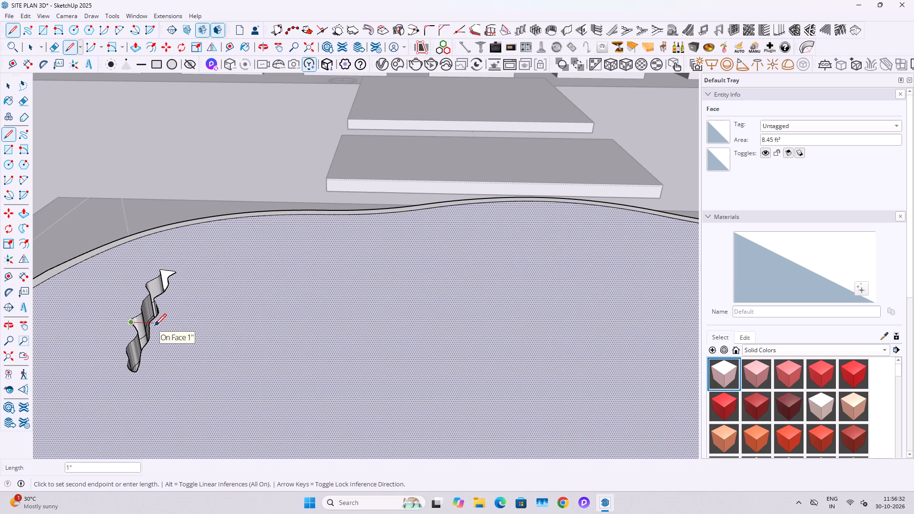
{"action": "left_click", "coordinate": [155, 326]}
Erase the crossing line and the wavy outline at the first leg to leave a plain table top.
{"action": "key", "text": "space"}
{"action": "key", "text": "e"}
{"action": "left_click_drag", "start_coordinate": [143, 320], "coordinate": [187, 274]}
{"action": "left_click_drag", "start_coordinate": [151, 316], "coordinate": [158, 337]}
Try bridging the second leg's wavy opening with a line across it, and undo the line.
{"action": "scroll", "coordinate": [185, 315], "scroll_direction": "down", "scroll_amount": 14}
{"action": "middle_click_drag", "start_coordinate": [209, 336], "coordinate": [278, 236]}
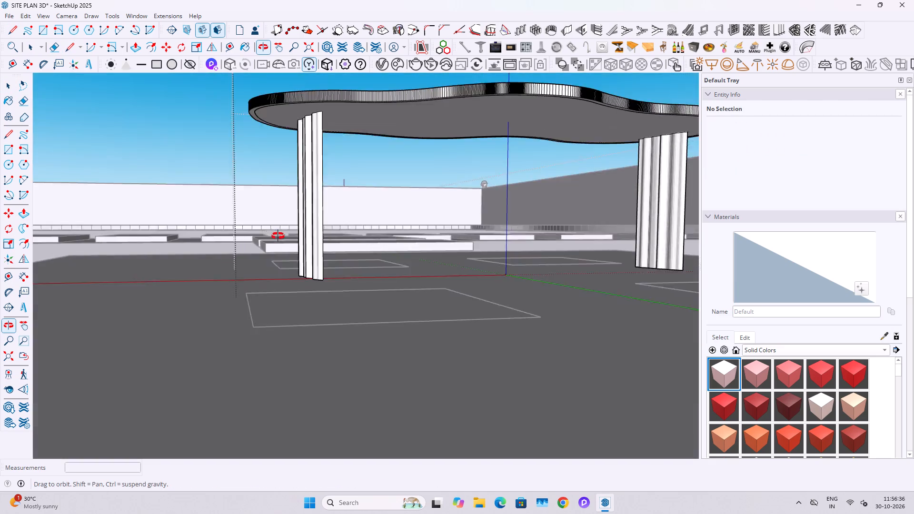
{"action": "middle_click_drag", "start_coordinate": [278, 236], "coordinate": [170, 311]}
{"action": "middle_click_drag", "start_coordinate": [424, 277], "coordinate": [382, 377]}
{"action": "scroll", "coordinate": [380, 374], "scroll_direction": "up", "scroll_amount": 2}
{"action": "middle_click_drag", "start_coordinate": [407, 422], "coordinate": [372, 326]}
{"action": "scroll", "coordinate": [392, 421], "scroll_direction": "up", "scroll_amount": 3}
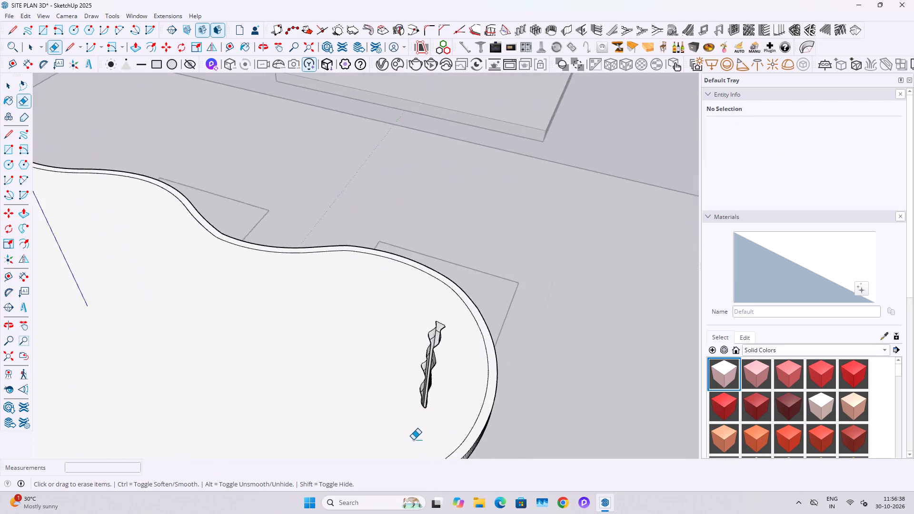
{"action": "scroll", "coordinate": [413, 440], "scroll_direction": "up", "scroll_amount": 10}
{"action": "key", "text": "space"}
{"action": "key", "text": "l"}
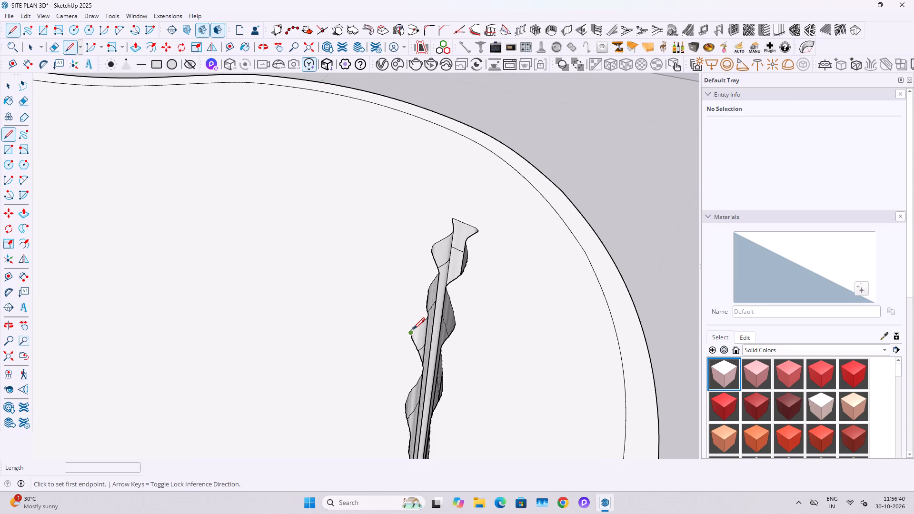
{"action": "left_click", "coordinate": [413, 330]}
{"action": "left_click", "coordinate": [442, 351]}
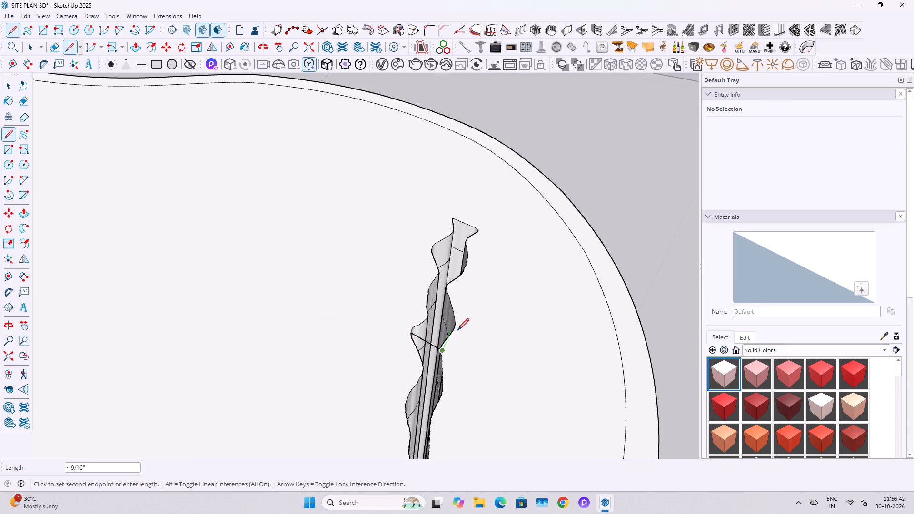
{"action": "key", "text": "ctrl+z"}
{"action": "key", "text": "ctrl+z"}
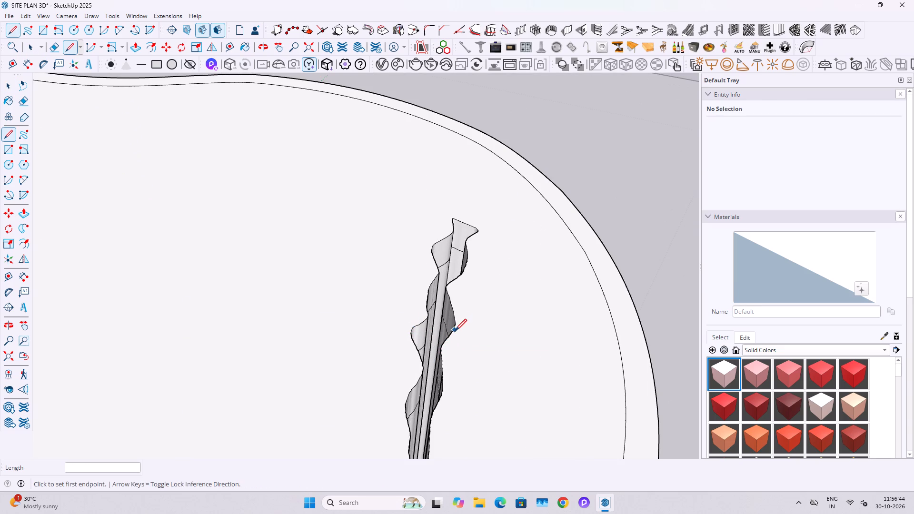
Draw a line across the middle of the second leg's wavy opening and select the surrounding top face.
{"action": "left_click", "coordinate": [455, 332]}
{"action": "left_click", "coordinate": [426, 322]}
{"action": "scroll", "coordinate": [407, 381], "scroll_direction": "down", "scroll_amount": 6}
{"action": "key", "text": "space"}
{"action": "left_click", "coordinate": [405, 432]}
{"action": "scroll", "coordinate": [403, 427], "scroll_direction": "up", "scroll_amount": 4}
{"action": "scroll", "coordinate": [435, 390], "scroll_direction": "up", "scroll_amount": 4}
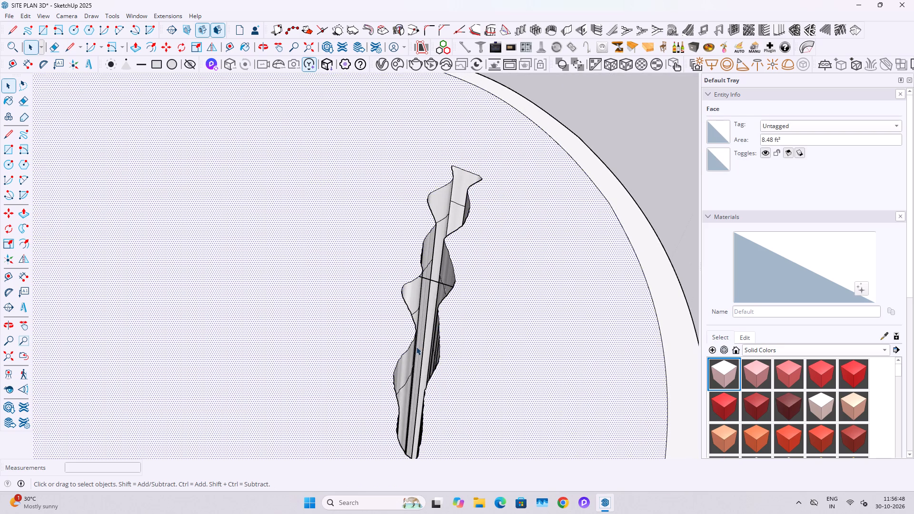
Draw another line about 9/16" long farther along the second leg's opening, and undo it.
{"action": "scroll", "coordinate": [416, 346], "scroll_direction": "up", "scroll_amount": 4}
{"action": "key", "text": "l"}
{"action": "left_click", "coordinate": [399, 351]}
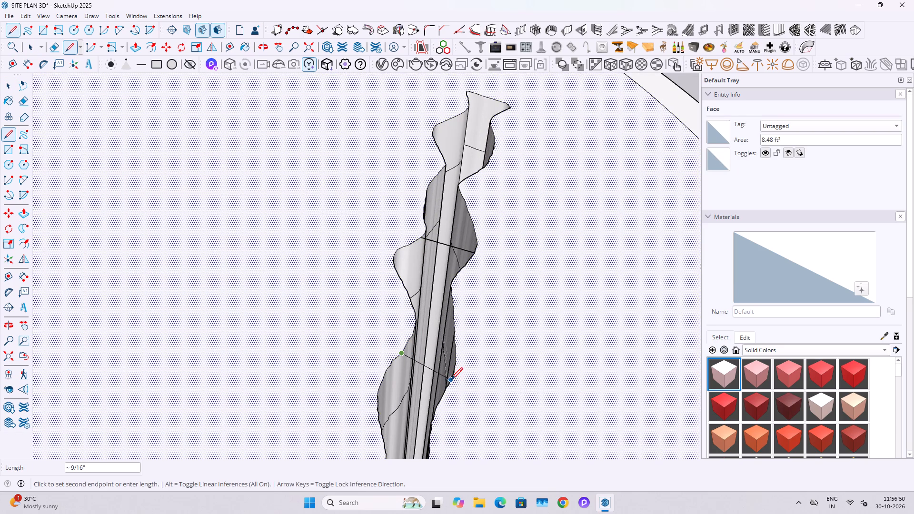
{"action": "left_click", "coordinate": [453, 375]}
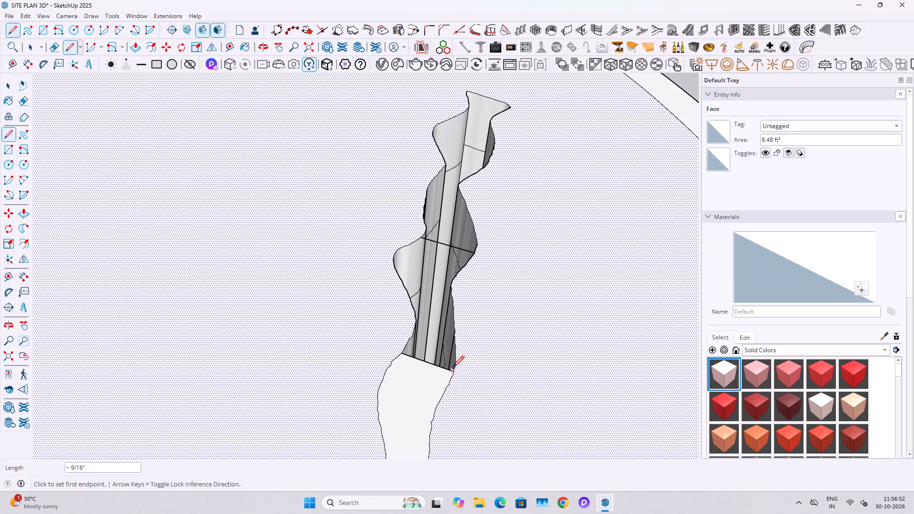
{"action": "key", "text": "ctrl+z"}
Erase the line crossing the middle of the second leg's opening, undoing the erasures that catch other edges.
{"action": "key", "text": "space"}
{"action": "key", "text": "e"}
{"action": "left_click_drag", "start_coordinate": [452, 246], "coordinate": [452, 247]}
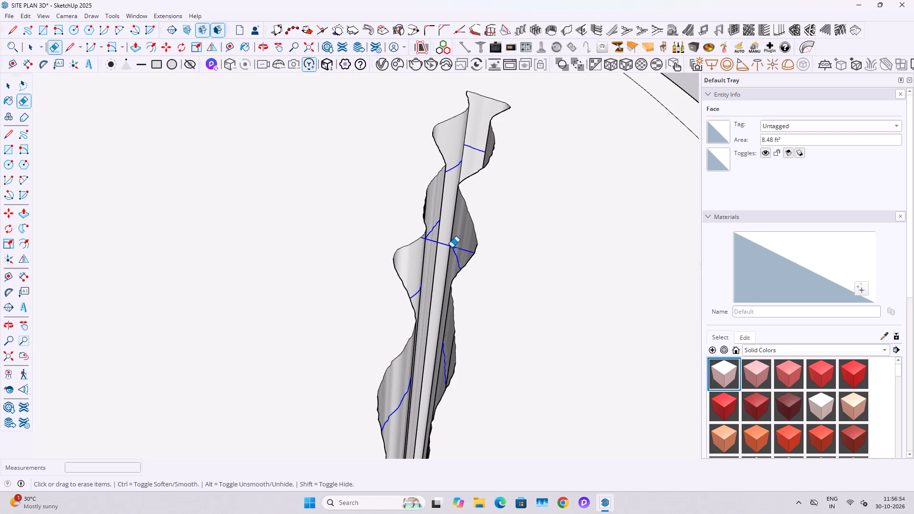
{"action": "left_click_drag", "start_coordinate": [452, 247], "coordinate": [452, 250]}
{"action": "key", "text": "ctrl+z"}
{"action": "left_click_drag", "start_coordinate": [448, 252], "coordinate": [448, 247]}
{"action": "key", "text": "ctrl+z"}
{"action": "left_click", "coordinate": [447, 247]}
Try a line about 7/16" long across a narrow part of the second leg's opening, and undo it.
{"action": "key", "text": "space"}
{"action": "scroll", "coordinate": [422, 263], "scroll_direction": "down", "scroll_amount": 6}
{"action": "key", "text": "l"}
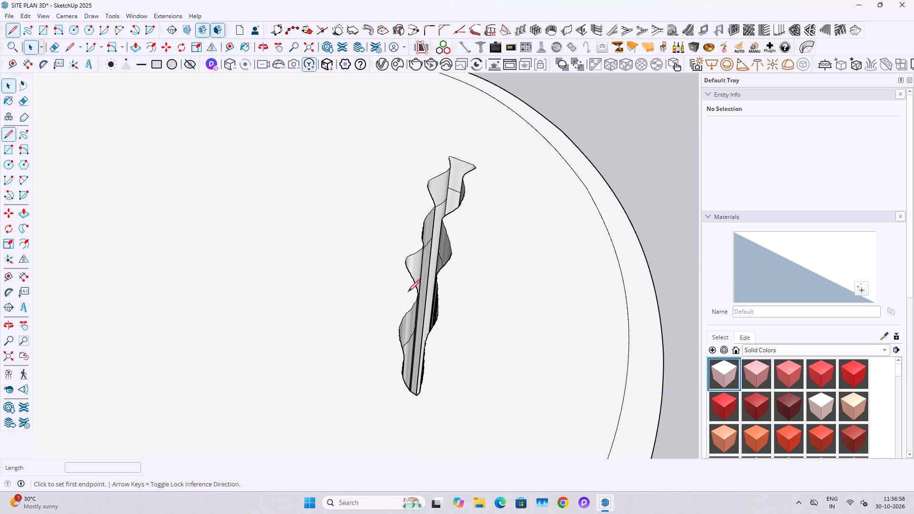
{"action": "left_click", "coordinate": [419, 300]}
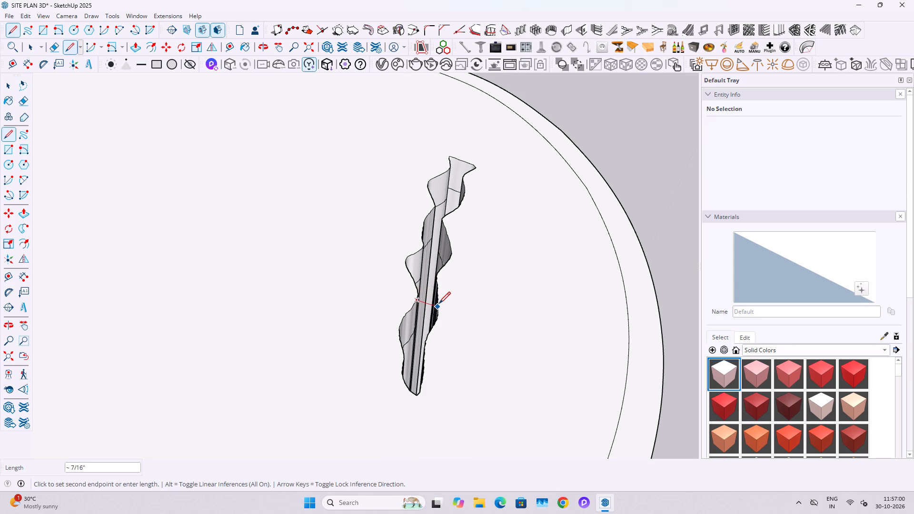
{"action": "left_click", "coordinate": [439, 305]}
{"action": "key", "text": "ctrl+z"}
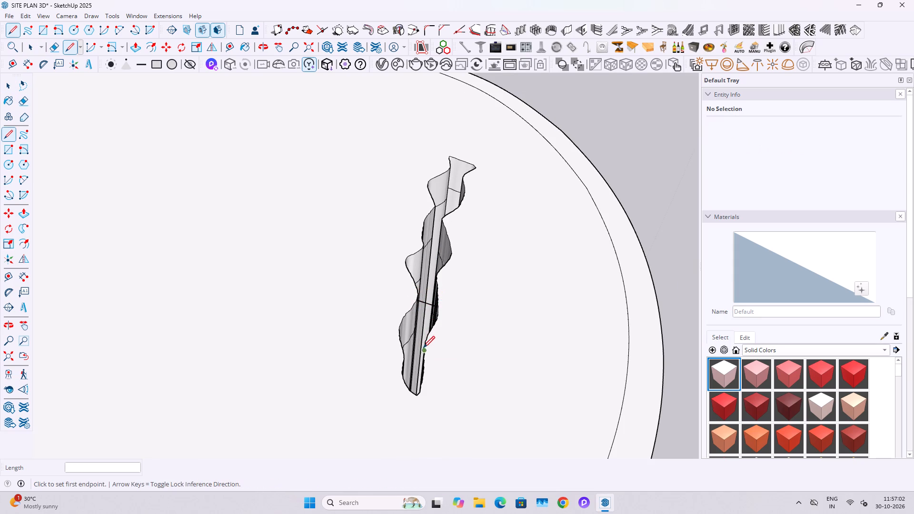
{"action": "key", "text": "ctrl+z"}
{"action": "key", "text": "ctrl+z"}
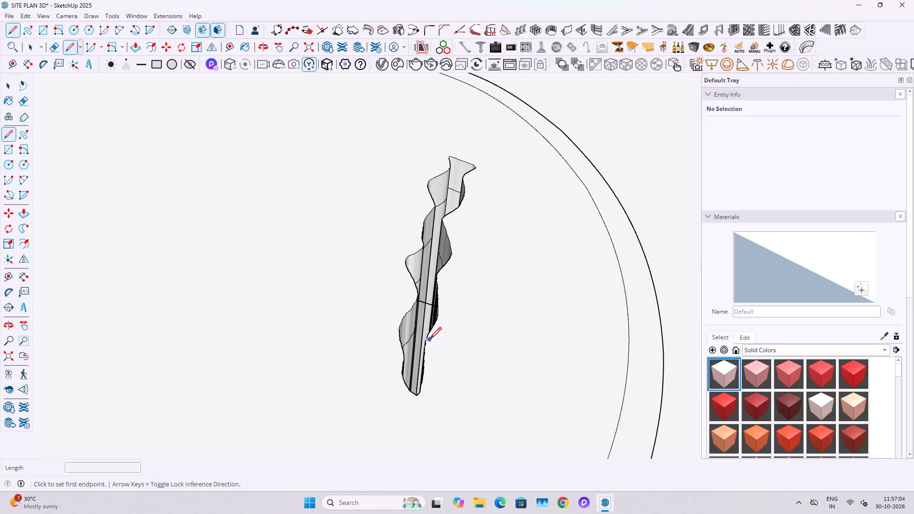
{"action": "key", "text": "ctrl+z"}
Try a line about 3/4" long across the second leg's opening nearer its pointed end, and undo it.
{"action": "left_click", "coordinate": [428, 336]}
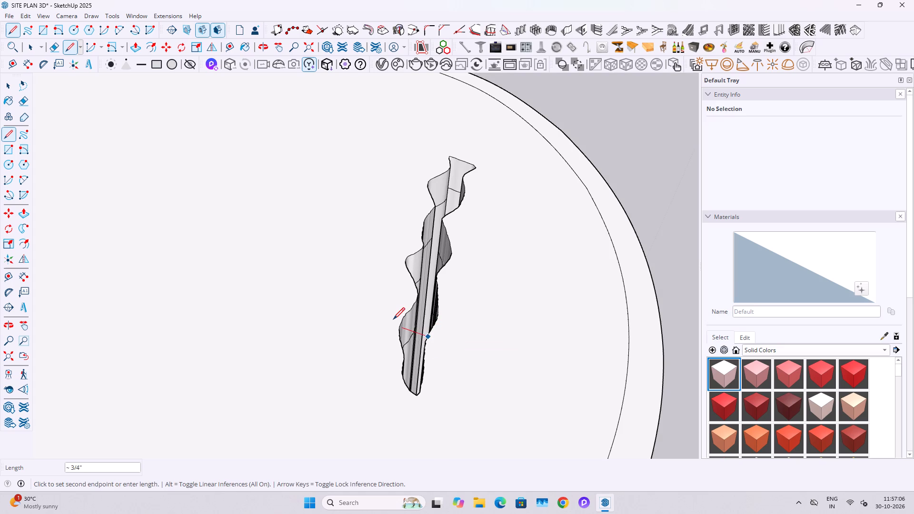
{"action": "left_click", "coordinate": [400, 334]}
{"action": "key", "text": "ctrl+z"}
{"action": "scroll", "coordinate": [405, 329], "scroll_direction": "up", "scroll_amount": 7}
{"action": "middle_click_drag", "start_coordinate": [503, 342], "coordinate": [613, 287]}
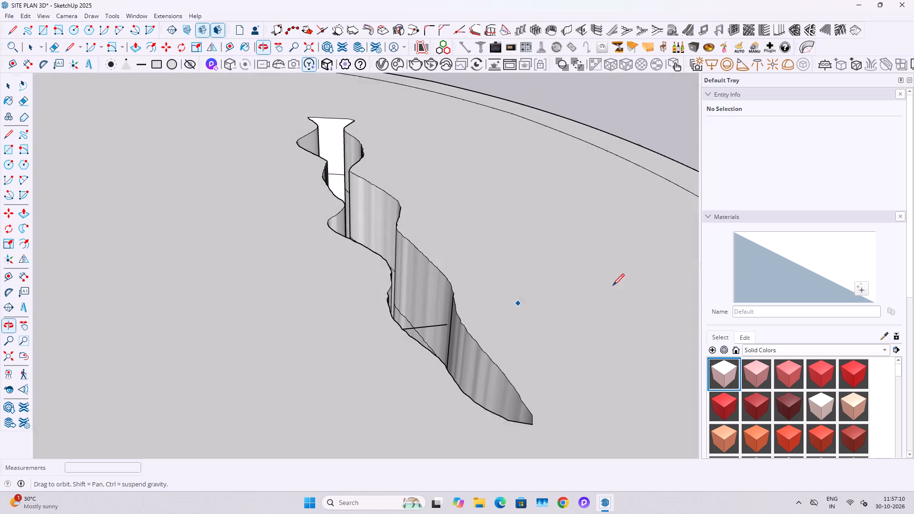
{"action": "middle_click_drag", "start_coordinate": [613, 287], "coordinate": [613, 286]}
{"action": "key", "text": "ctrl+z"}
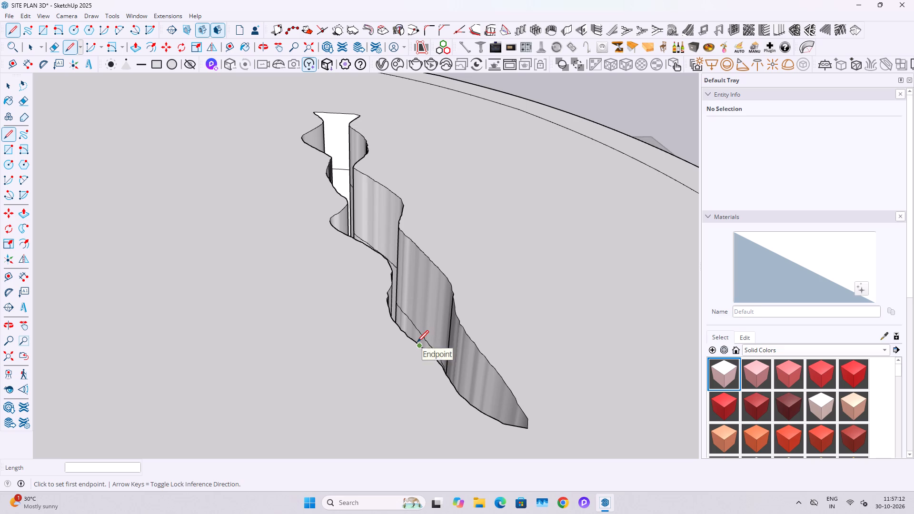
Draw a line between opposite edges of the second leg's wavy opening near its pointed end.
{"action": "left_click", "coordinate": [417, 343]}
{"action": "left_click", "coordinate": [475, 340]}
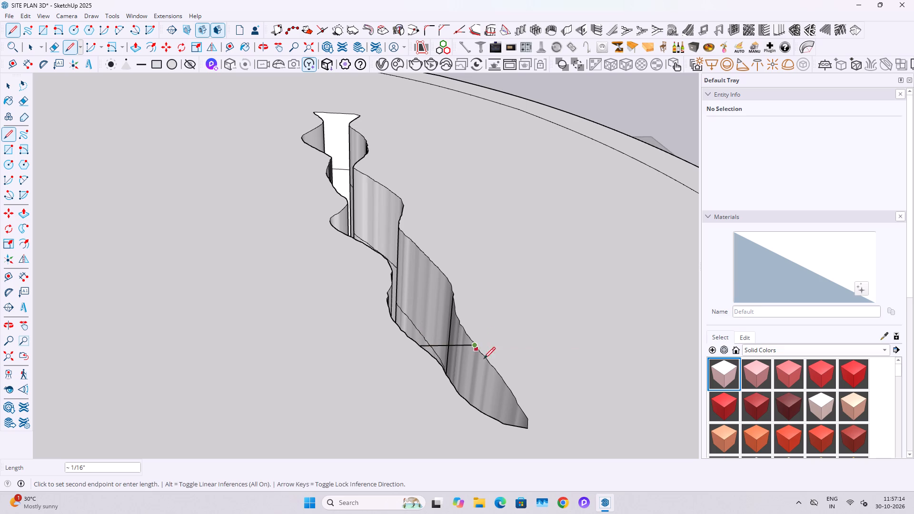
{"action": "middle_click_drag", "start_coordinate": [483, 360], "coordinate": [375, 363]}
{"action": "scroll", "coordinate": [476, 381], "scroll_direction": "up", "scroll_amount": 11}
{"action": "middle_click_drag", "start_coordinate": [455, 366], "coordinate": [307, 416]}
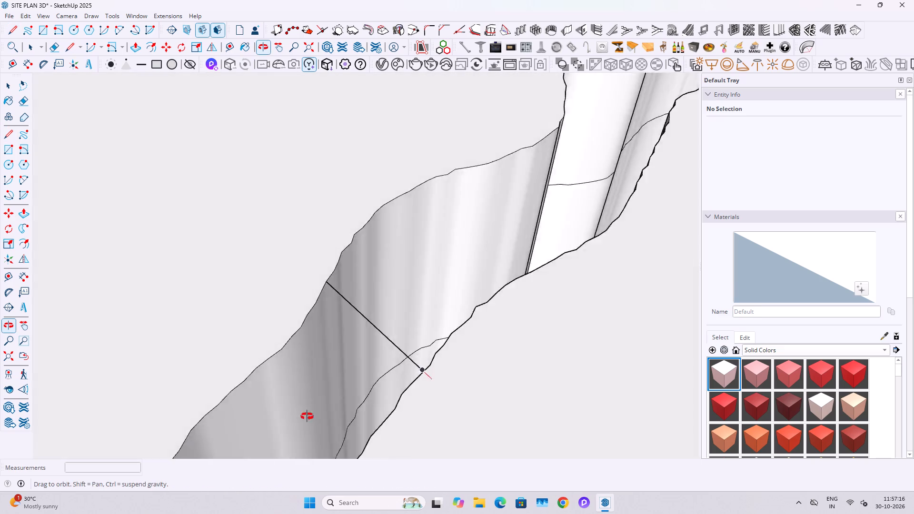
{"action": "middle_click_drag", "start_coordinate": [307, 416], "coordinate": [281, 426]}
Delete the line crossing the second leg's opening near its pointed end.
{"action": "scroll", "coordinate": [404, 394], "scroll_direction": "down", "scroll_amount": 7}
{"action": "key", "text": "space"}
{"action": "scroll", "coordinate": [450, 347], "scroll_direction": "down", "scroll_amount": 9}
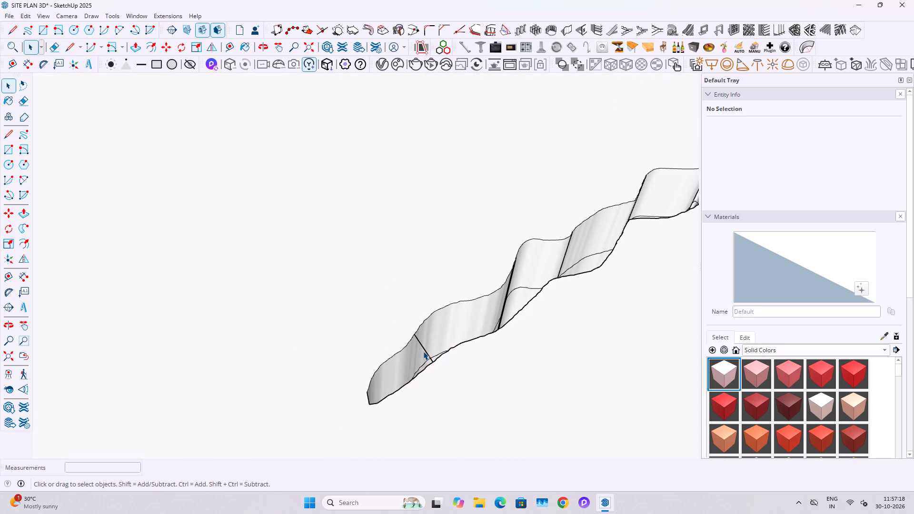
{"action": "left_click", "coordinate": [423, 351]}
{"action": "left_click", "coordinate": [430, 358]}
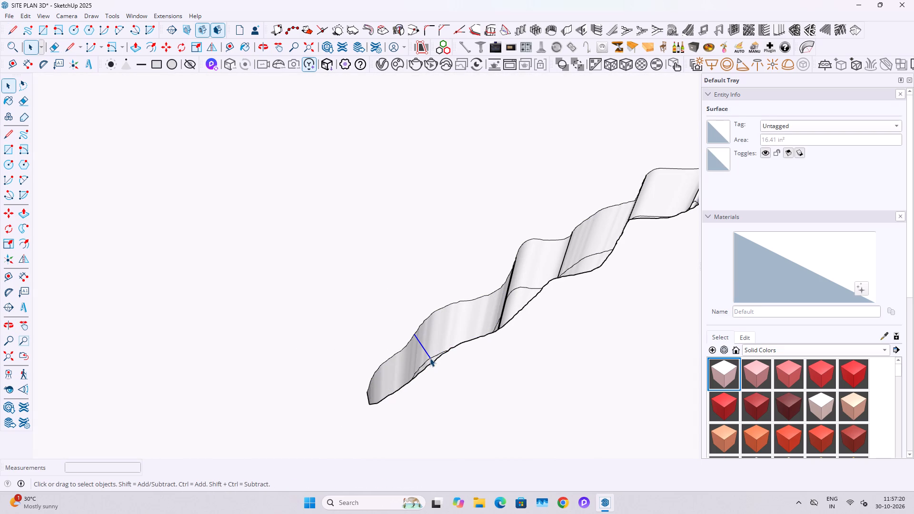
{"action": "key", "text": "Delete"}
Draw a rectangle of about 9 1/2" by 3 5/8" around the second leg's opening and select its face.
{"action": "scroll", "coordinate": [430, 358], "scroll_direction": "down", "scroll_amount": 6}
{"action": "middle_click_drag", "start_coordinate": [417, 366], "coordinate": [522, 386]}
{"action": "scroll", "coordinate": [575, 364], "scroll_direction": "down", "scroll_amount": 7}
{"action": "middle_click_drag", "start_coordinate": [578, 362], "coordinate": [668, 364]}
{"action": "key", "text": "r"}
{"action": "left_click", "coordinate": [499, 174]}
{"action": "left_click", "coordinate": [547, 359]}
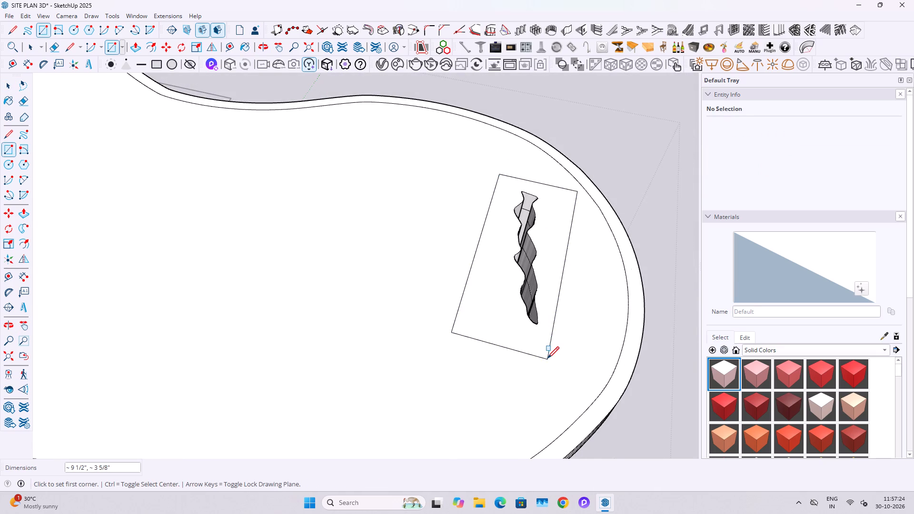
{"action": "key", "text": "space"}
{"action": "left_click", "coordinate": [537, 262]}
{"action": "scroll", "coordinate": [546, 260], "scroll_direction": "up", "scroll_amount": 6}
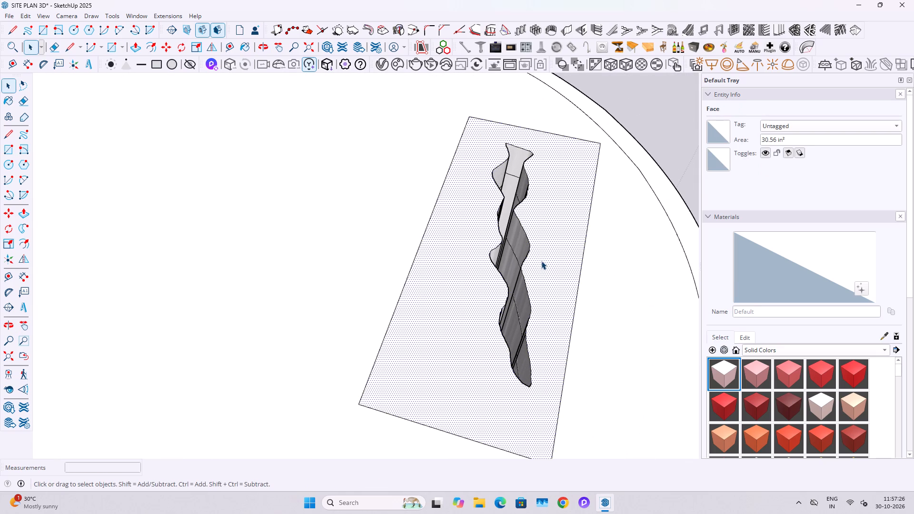
Draw a smaller rectangle straight across the middle of the second leg's wavy opening to fill it with faces.
{"action": "key", "text": "r"}
{"action": "left_click_drag", "start_coordinate": [480, 209], "coordinate": [485, 209]}
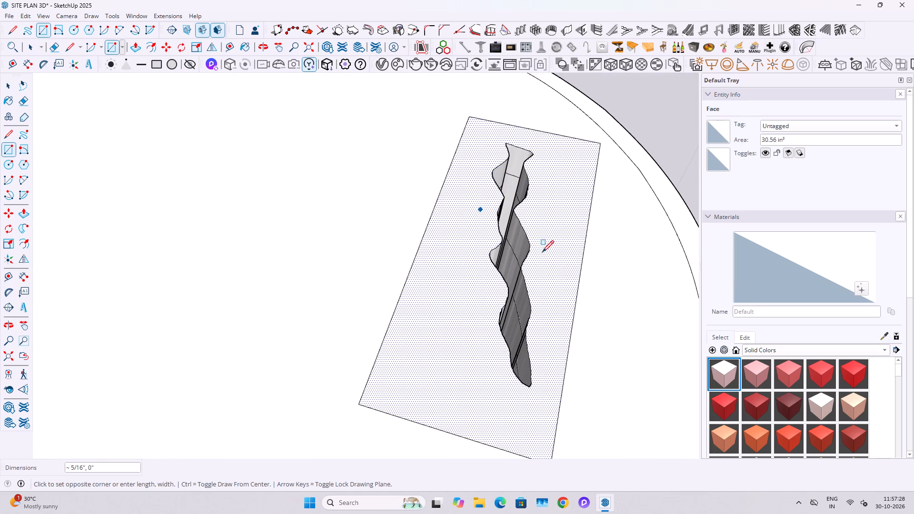
{"action": "left_click", "coordinate": [566, 290]}
{"action": "key", "text": "space"}
Erase both rectangles and the second leg's wavy outline to leave a plain inner table top.
{"action": "key", "text": "e"}
{"action": "left_click_drag", "start_coordinate": [568, 213], "coordinate": [565, 290]}
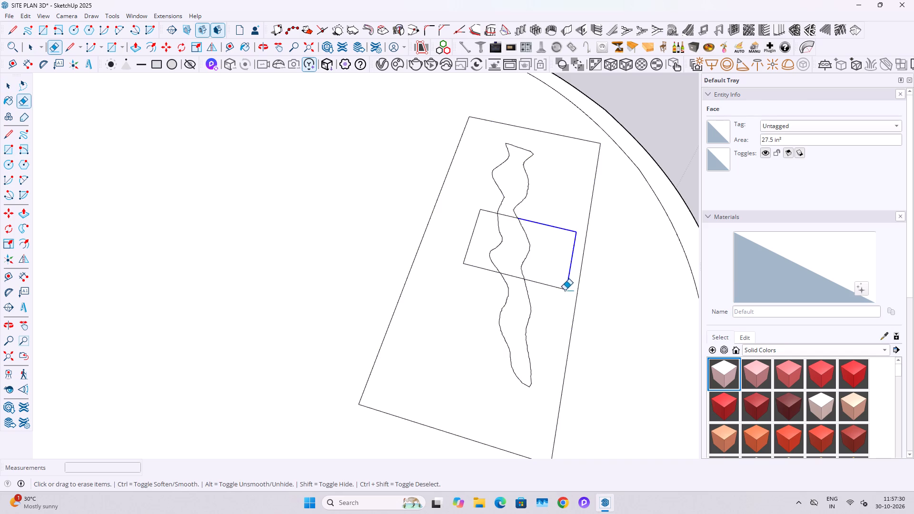
{"action": "left_click_drag", "start_coordinate": [565, 290], "coordinate": [564, 291]}
{"action": "left_click_drag", "start_coordinate": [518, 273], "coordinate": [516, 282]}
{"action": "left_click_drag", "start_coordinate": [512, 195], "coordinate": [523, 286]}
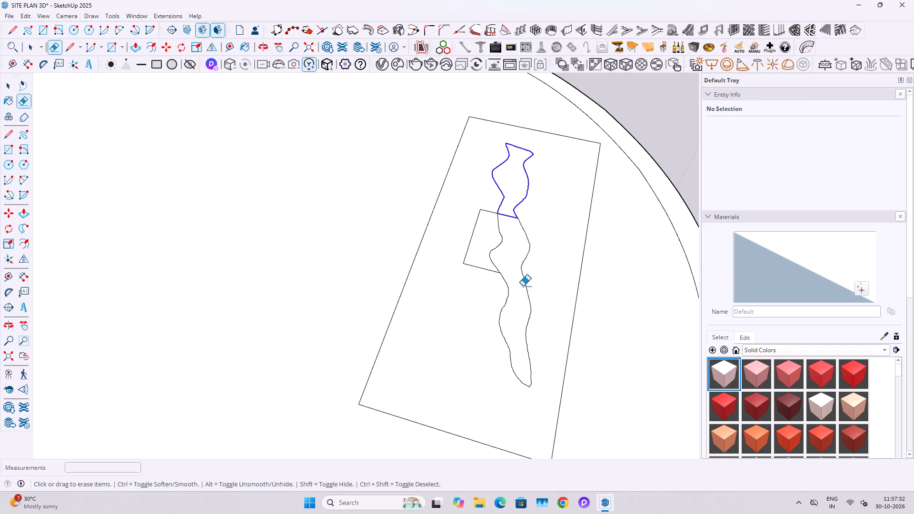
{"action": "left_click_drag", "start_coordinate": [523, 286], "coordinate": [531, 271]}
{"action": "left_click_drag", "start_coordinate": [514, 247], "coordinate": [525, 312]}
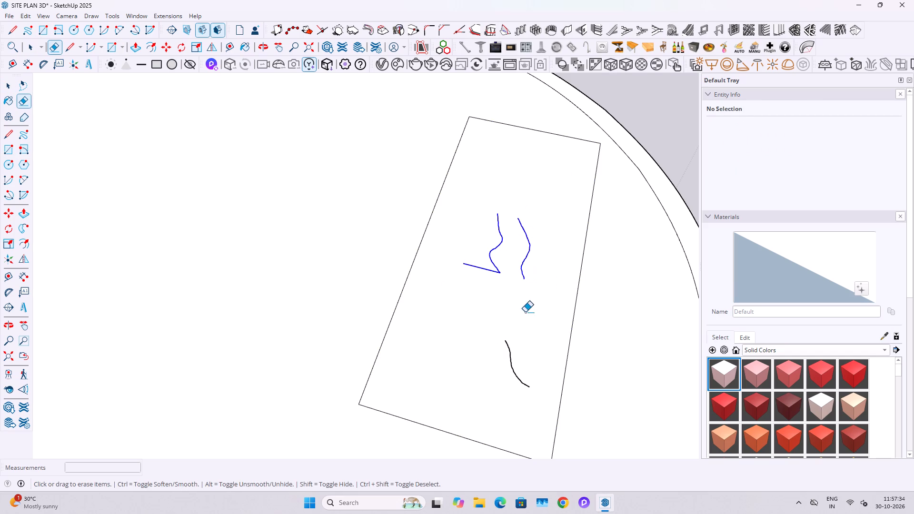
{"action": "left_click_drag", "start_coordinate": [525, 312], "coordinate": [507, 124]}
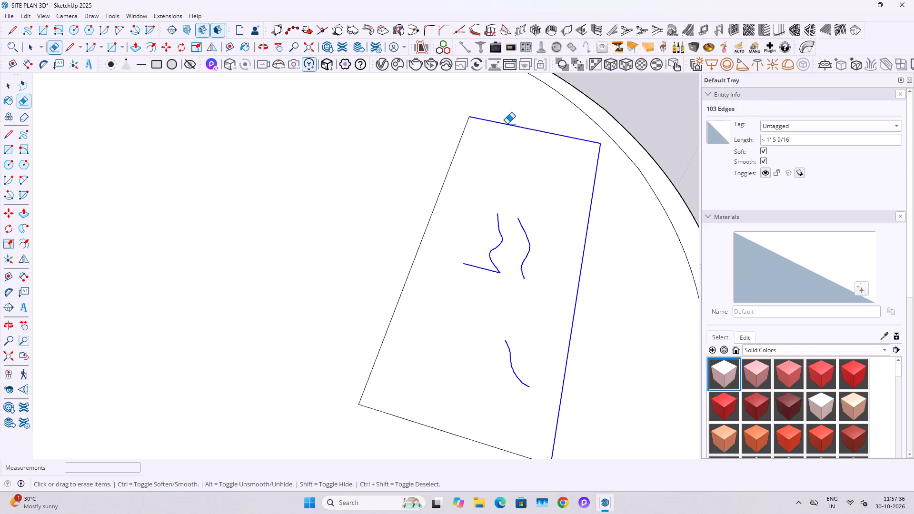
{"action": "left_click_drag", "start_coordinate": [507, 124], "coordinate": [393, 432]}
{"action": "key", "text": "space"}
Examine the finished table top and both wavy legs from above and from low side angles.
{"action": "scroll", "coordinate": [517, 331], "scroll_direction": "down", "scroll_amount": 20}
{"action": "scroll", "coordinate": [517, 331], "scroll_direction": "down", "scroll_amount": 2}
{"action": "key", "text": "space"}
{"action": "scroll", "coordinate": [390, 337], "scroll_direction": "up", "scroll_amount": 1}
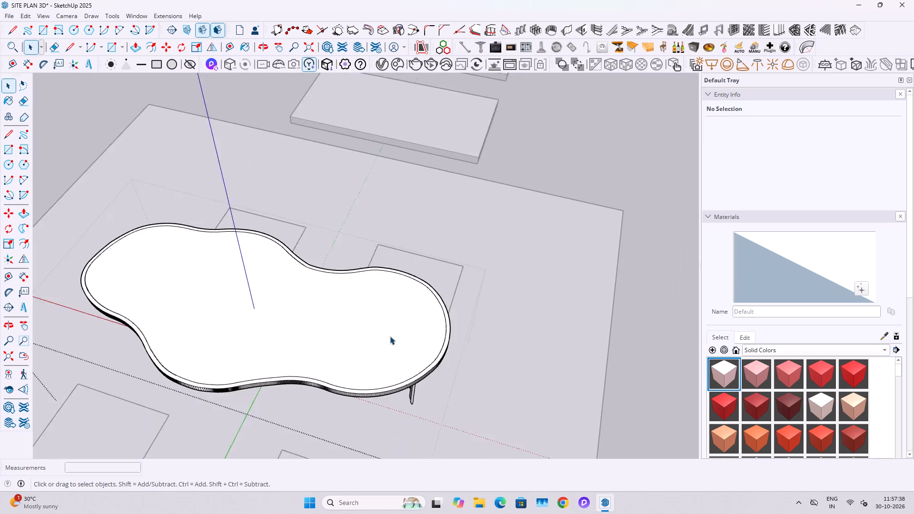
{"action": "key", "text": "Escape"}
{"action": "scroll", "coordinate": [387, 332], "scroll_direction": "down", "scroll_amount": 6}
{"action": "middle_click_drag", "start_coordinate": [295, 337], "coordinate": [244, 242]}
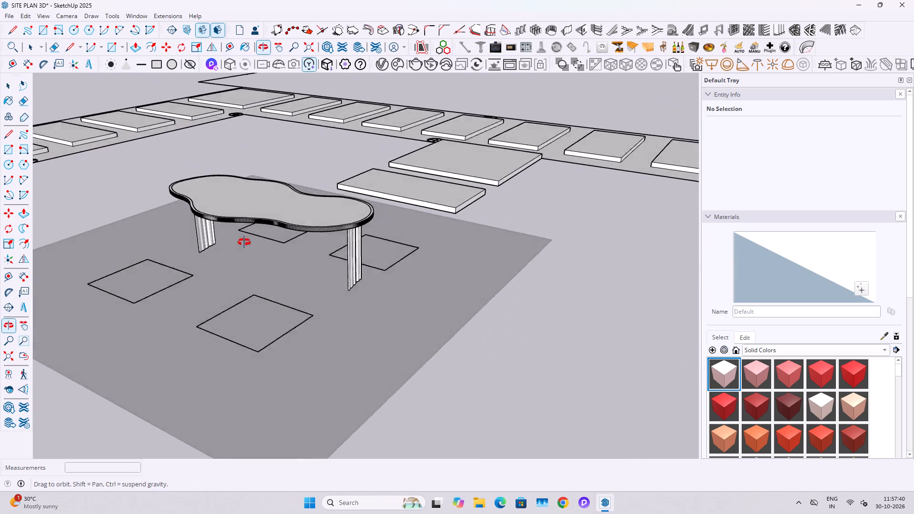
{"action": "middle_click_drag", "start_coordinate": [244, 242], "coordinate": [397, 325]}
{"action": "scroll", "coordinate": [352, 316], "scroll_direction": "up", "scroll_amount": 6}
{"action": "middle_click_drag", "start_coordinate": [337, 316], "coordinate": [600, 215]}
{"action": "middle_click_drag", "start_coordinate": [576, 202], "coordinate": [517, 249], "text": "shift"}
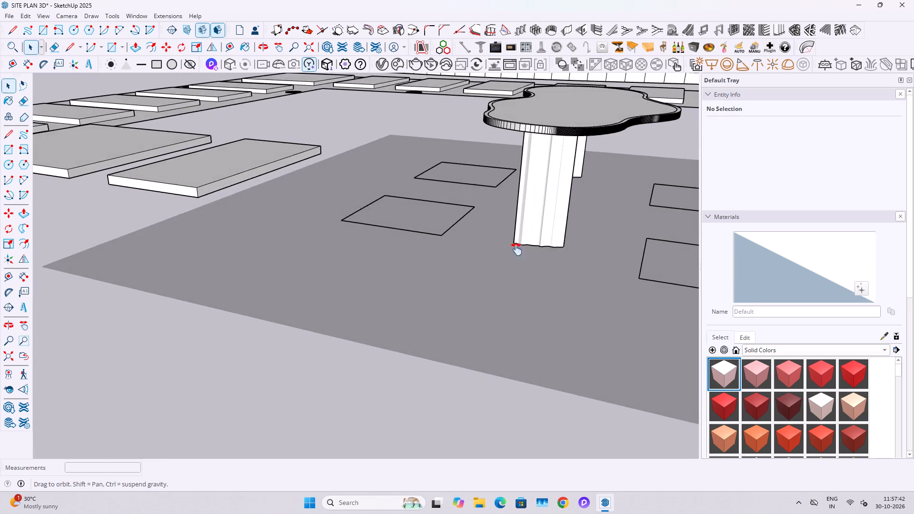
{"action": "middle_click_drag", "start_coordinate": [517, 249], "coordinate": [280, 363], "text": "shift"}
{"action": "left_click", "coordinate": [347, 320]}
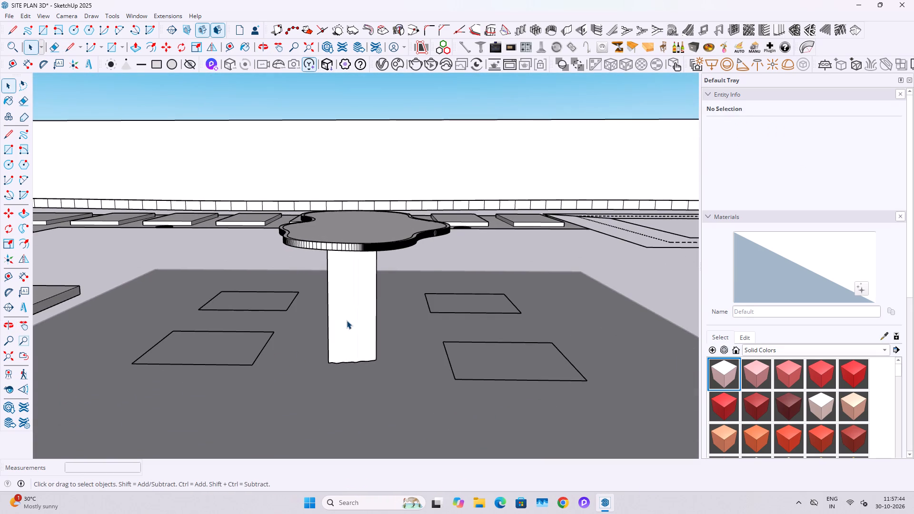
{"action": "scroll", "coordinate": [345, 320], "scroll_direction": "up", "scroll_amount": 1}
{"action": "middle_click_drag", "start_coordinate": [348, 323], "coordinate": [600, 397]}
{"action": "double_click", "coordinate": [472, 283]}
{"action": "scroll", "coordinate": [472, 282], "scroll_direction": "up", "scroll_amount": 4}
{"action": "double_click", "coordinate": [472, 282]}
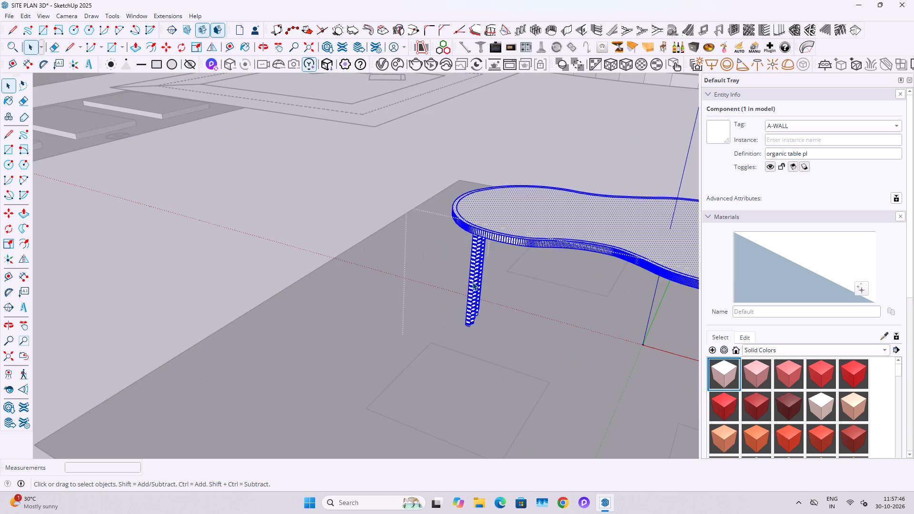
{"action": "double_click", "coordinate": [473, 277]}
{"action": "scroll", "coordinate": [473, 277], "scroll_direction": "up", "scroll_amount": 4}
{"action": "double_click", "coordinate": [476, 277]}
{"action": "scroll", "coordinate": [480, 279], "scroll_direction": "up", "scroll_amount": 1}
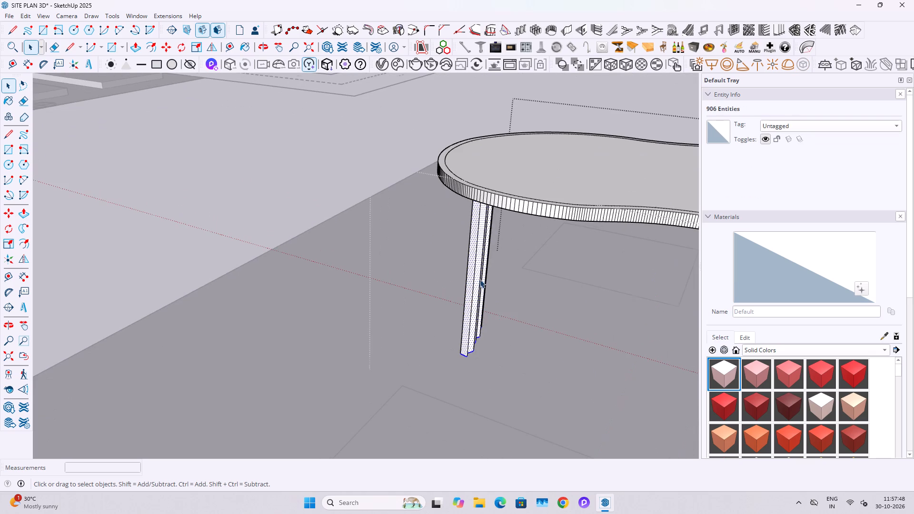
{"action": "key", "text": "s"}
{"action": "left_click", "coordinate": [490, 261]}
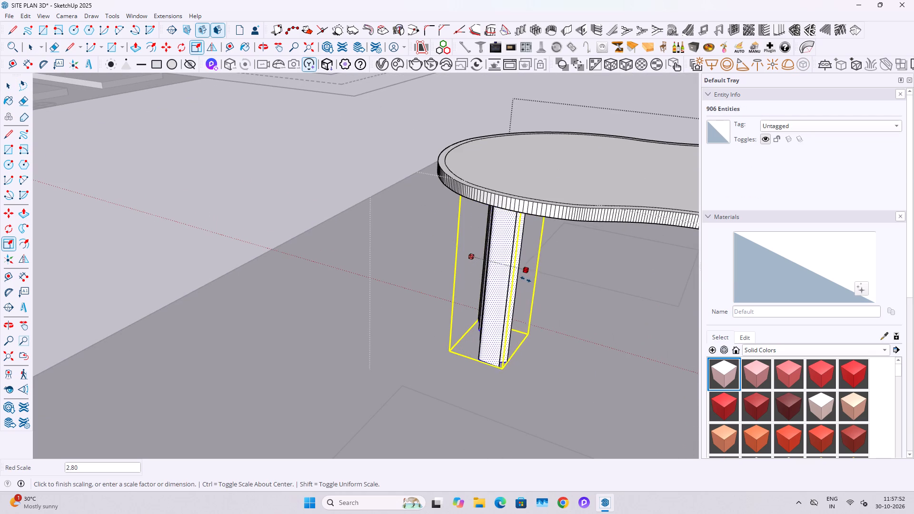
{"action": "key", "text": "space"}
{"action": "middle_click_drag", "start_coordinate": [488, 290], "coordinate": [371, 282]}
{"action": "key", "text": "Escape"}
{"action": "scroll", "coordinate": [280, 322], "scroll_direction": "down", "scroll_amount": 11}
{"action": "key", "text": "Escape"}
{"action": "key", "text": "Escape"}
Draw a square of about 1' 6 5/16" over the seat outline beside the table to give it its own face.
{"action": "middle_click_drag", "start_coordinate": [178, 345], "coordinate": [388, 422]}
{"action": "middle_click_drag", "start_coordinate": [383, 429], "coordinate": [318, 265], "text": "shift"}
{"action": "scroll", "coordinate": [292, 275], "scroll_direction": "down", "scroll_amount": 3}
{"action": "key", "text": "r"}
{"action": "scroll", "coordinate": [275, 311], "scroll_direction": "up", "scroll_amount": 3}
{"action": "left_click", "coordinate": [257, 282]}
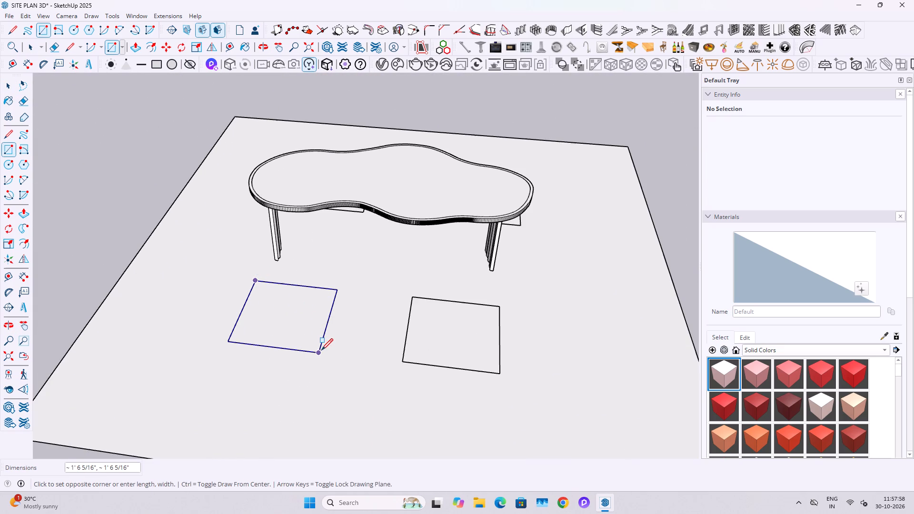
{"action": "left_click", "coordinate": [321, 351]}
{"action": "key", "text": "space"}
{"action": "scroll", "coordinate": [282, 315], "scroll_direction": "up", "scroll_amount": 3}
{"action": "left_click", "coordinate": [282, 315]}
{"action": "scroll", "coordinate": [277, 315], "scroll_direction": "up", "scroll_amount": 3}
{"action": "left_click", "coordinate": [88, 386]}
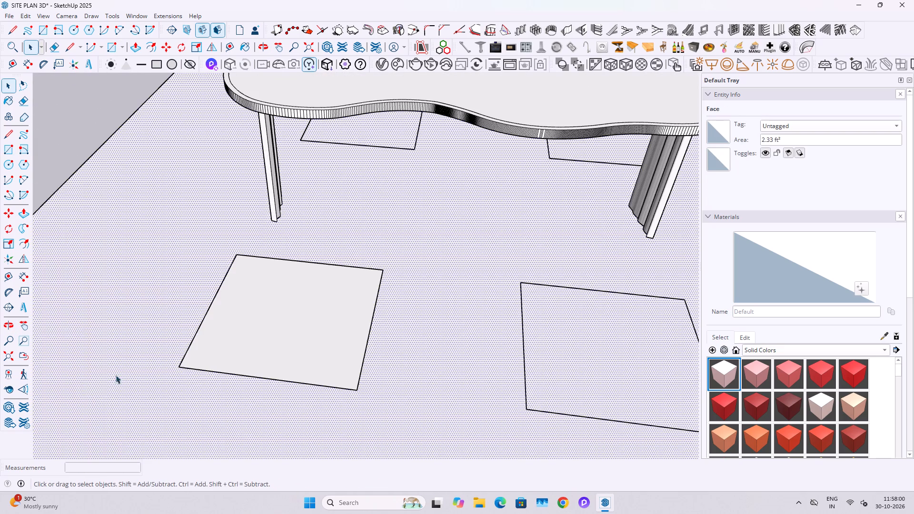
{"action": "left_click", "coordinate": [216, 346]}
Draw a closed wavy freehand outline just inside the edges of that square seat face.
{"action": "scroll", "coordinate": [219, 345], "scroll_direction": "up", "scroll_amount": 2}
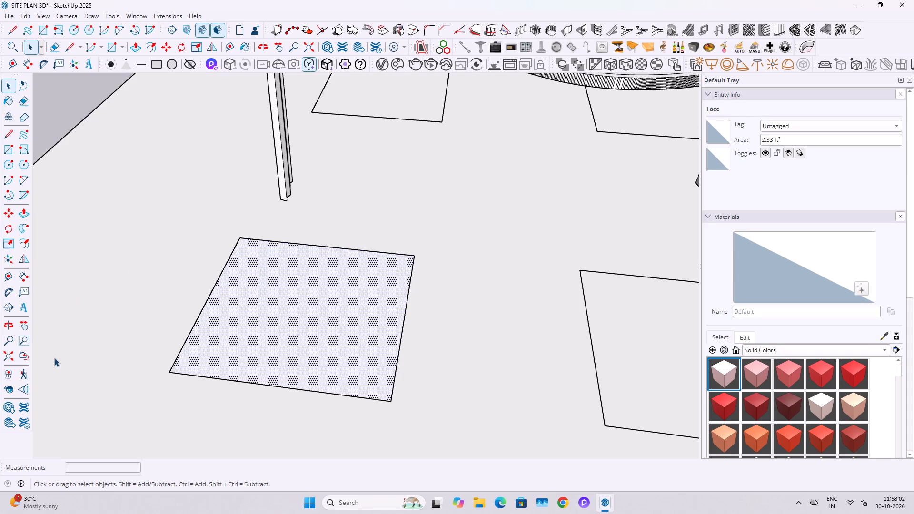
{"action": "left_click", "coordinate": [24, 137]}
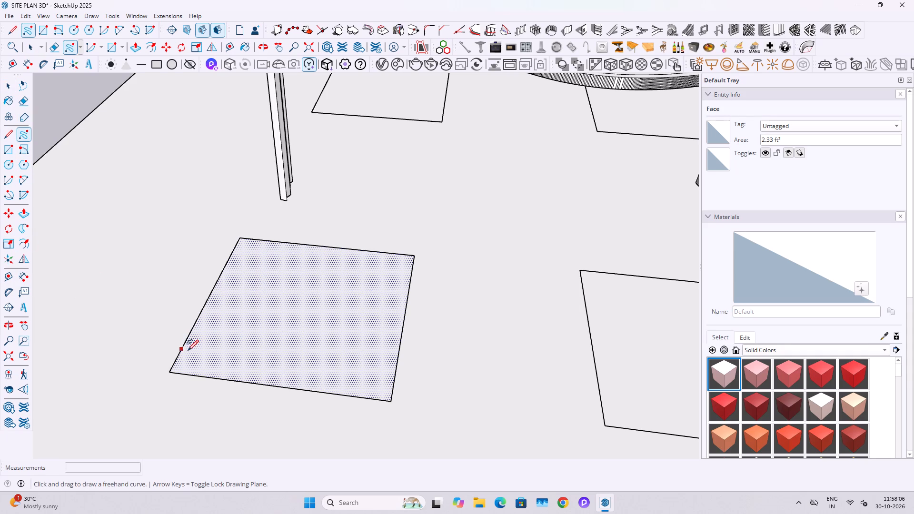
{"action": "left_click_drag", "start_coordinate": [189, 353], "coordinate": [298, 262]}
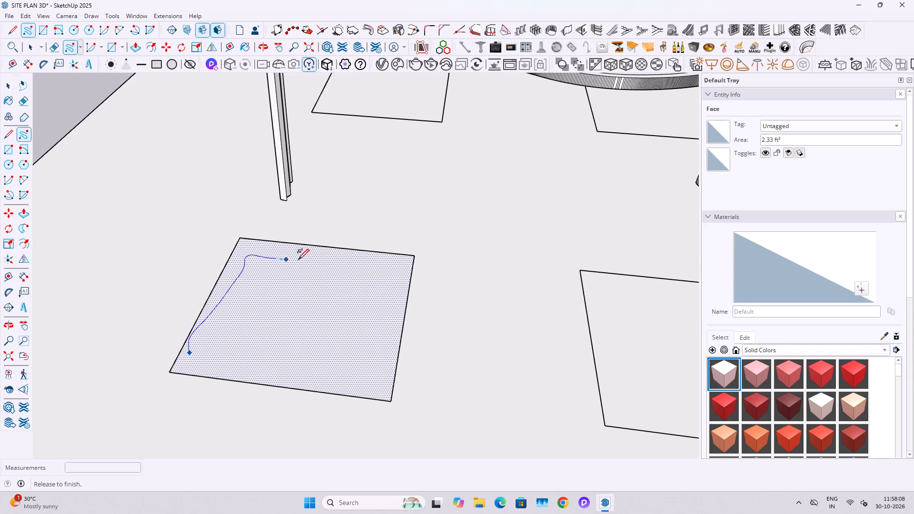
{"action": "left_click_drag", "start_coordinate": [298, 262], "coordinate": [392, 346]}
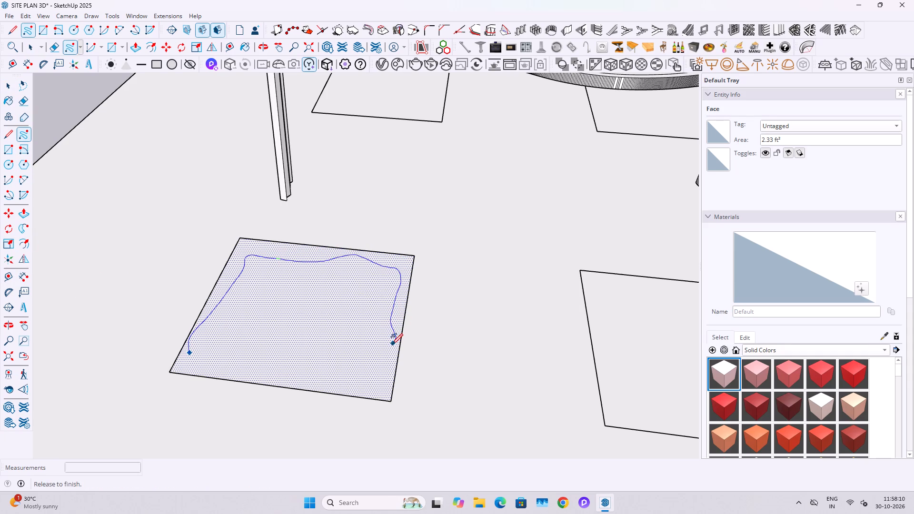
{"action": "left_click_drag", "start_coordinate": [392, 346], "coordinate": [228, 355]}
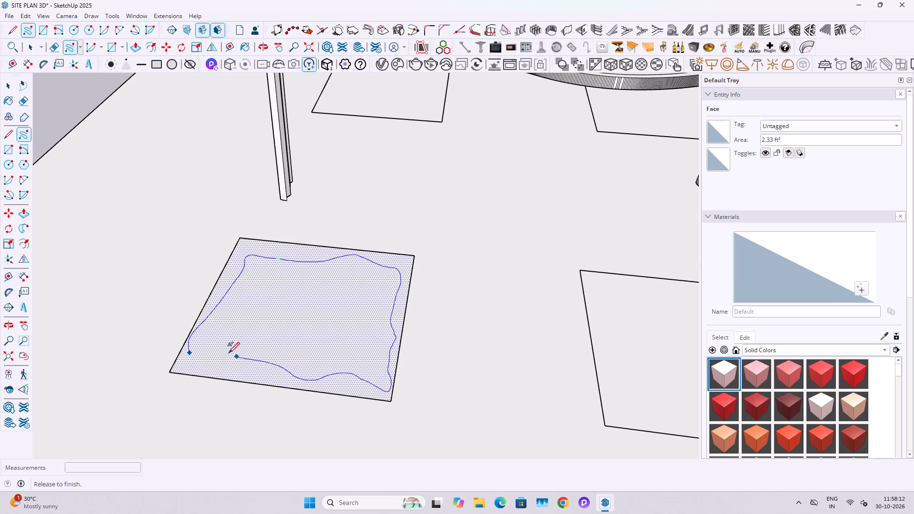
{"action": "left_click_drag", "start_coordinate": [228, 355], "coordinate": [184, 353]}
{"action": "key", "text": "space"}
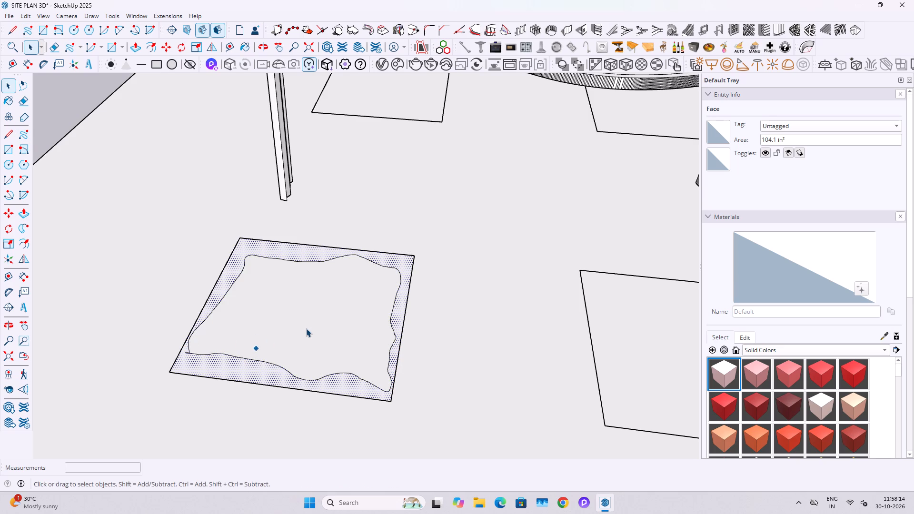
Push/Pull the wavy face up 1' to form the first stool.
{"action": "left_click", "coordinate": [306, 328]}
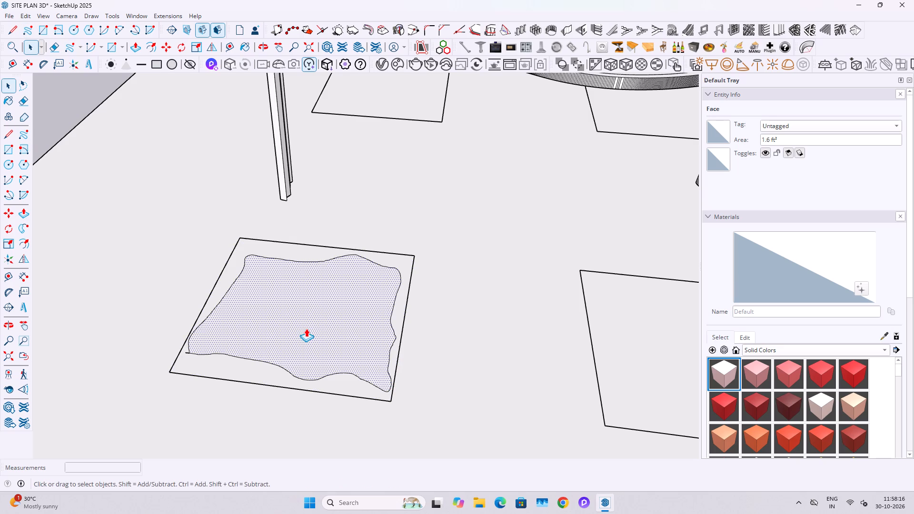
{"action": "key", "text": "p"}
{"action": "left_click", "coordinate": [306, 328]}
{"action": "type", "text": "1'"}
{"action": "key", "text": "Return"}
{"action": "scroll", "coordinate": [258, 332], "scroll_direction": "down", "scroll_amount": 6}
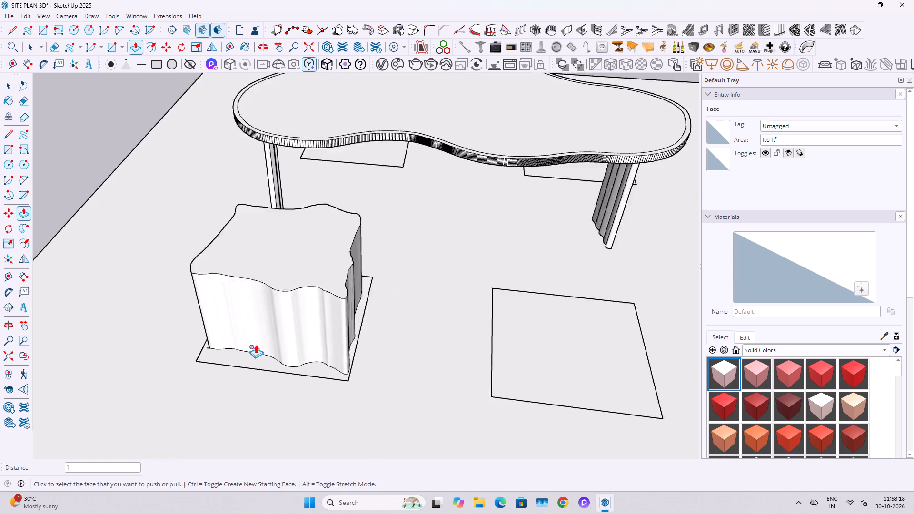
{"action": "scroll", "coordinate": [256, 345], "scroll_direction": "down", "scroll_amount": 2}
Copy the stool's wavy top face and edges to the neighbouring square on the same side, about 2' 10 9/16" away.
{"action": "middle_click_drag", "start_coordinate": [256, 325], "coordinate": [667, 333]}
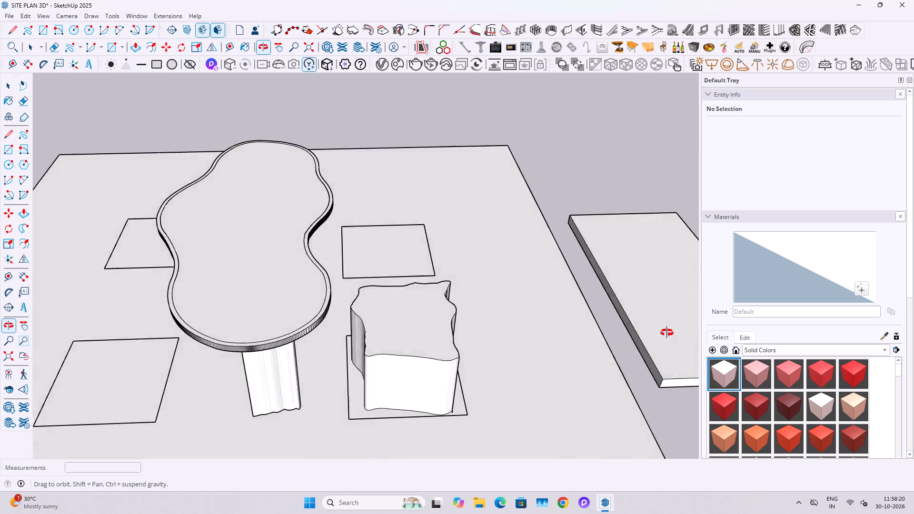
{"action": "middle_click_drag", "start_coordinate": [667, 333], "coordinate": [569, 363]}
{"action": "key", "text": "space"}
{"action": "key", "text": "Escape"}
{"action": "left_click", "coordinate": [382, 366]}
{"action": "double_click", "coordinate": [369, 365]}
{"action": "middle_click_drag", "start_coordinate": [405, 355], "coordinate": [362, 377]}
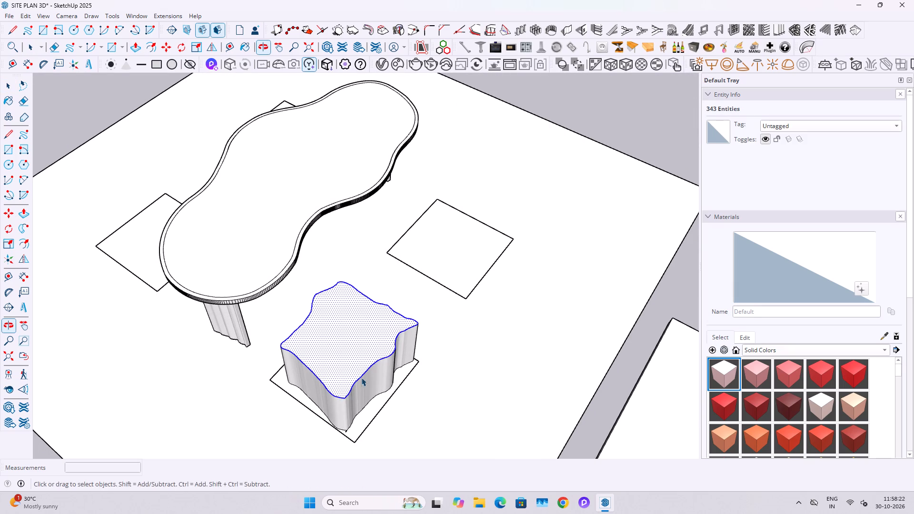
{"action": "key", "text": "m"}
{"action": "left_click", "coordinate": [357, 443]}
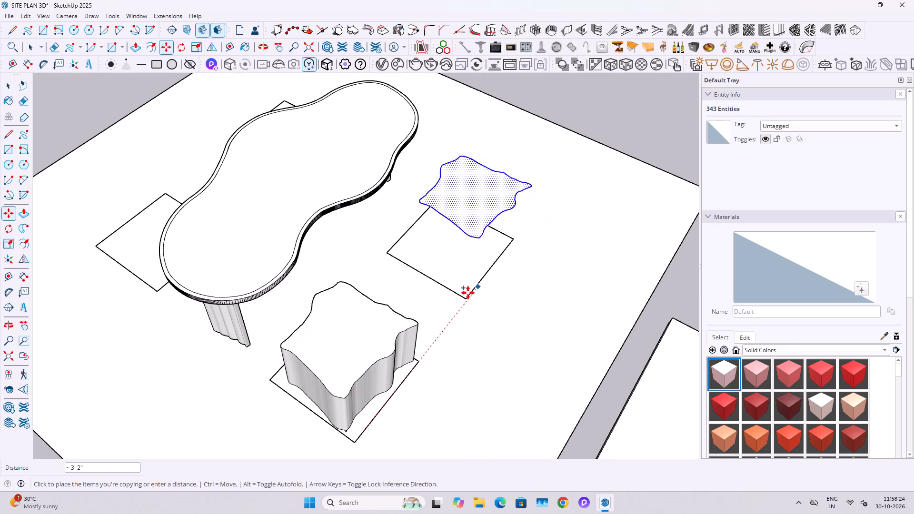
{"action": "middle_click_drag", "start_coordinate": [467, 295], "coordinate": [364, 261]}
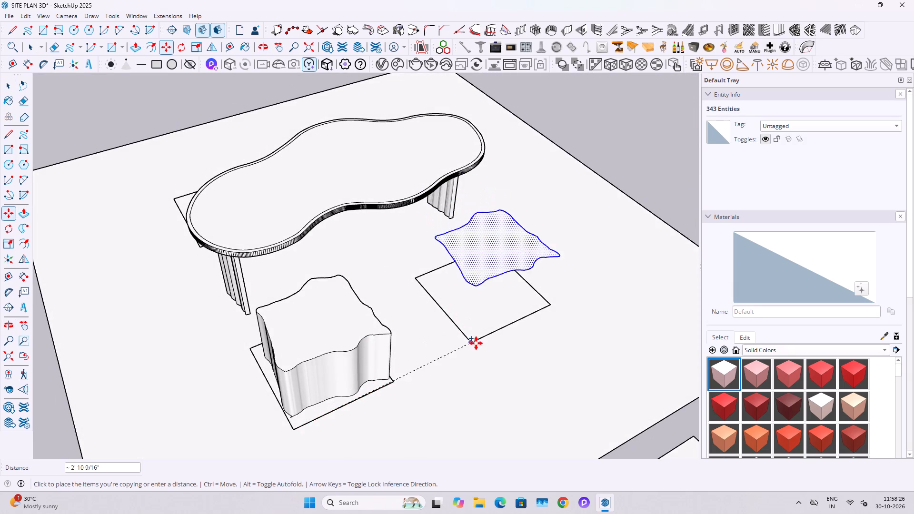
{"action": "left_click", "coordinate": [475, 344]}
Move the copied wavy top across the table, aligning it with the square opposite the first stool.
{"action": "left_click", "coordinate": [472, 342]}
{"action": "middle_click_drag", "start_coordinate": [316, 302], "coordinate": [628, 339]}
{"action": "scroll", "coordinate": [427, 297], "scroll_direction": "up", "scroll_amount": 2}
{"action": "left_click", "coordinate": [448, 272]}
Copy the wavy top along that opposite side to the other square, about 3' 3" away.
{"action": "left_click", "coordinate": [447, 270]}
{"action": "scroll", "coordinate": [494, 256], "scroll_direction": "down", "scroll_amount": 3}
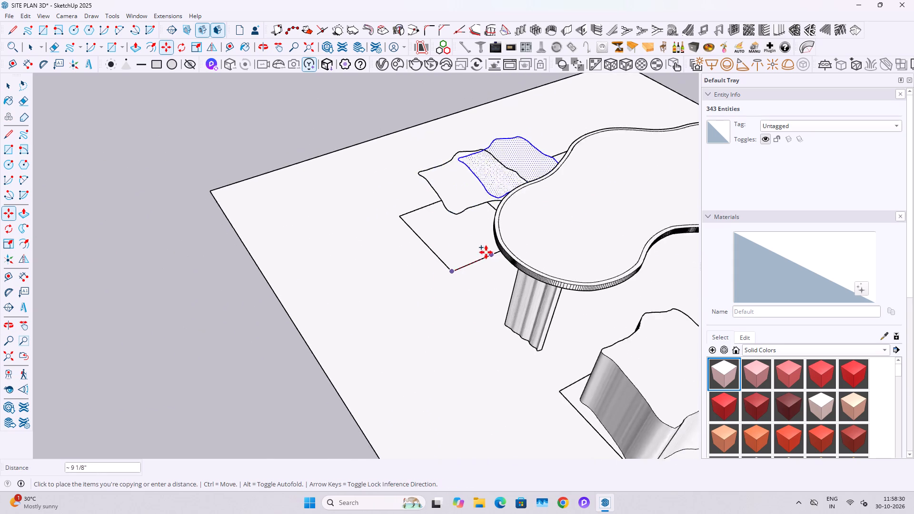
{"action": "middle_click_drag", "start_coordinate": [469, 230], "coordinate": [412, 413]}
{"action": "scroll", "coordinate": [577, 242], "scroll_direction": "up", "scroll_amount": 4}
{"action": "middle_click_drag", "start_coordinate": [442, 238], "coordinate": [701, 197]}
{"action": "scroll", "coordinate": [437, 251], "scroll_direction": "up", "scroll_amount": 2}
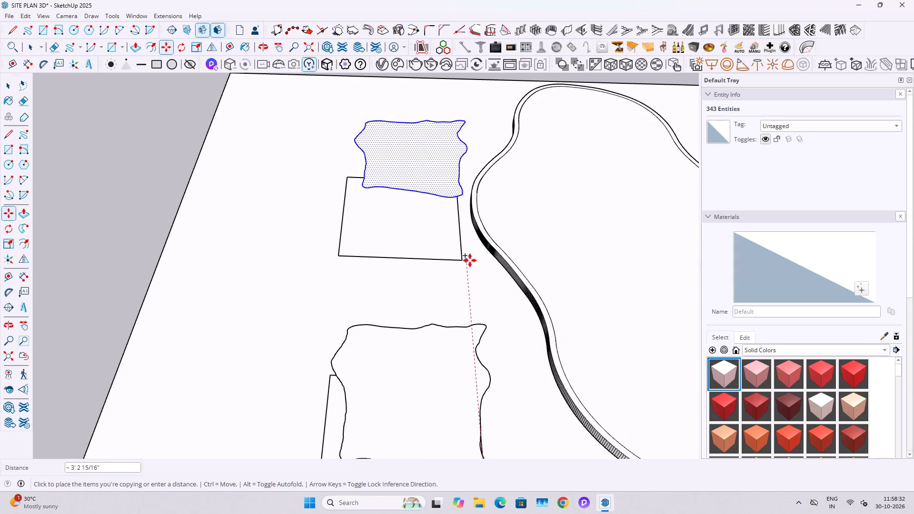
{"action": "left_click", "coordinate": [460, 257]}
{"action": "key", "text": "space"}
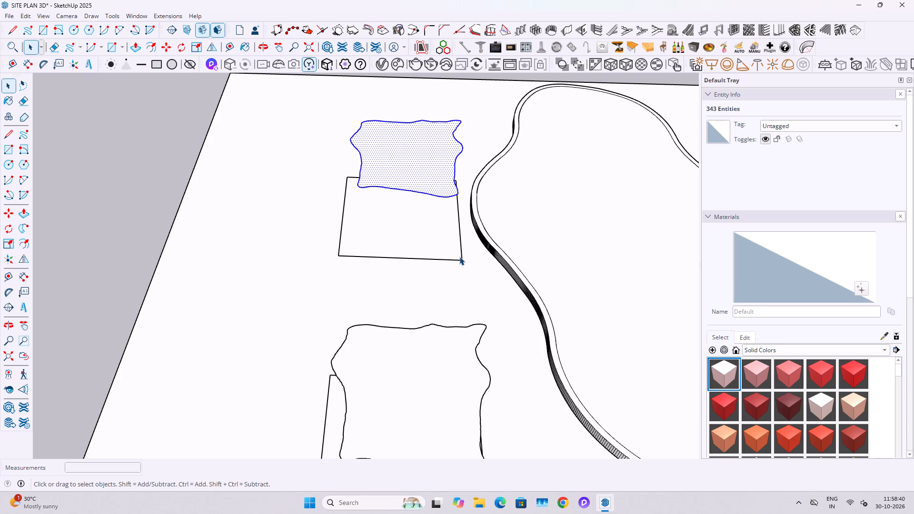
Push/Pull the newest wavy top down to the corner level of its square to form the second stool.
{"action": "scroll", "coordinate": [536, 301], "scroll_direction": "down", "scroll_amount": 1}
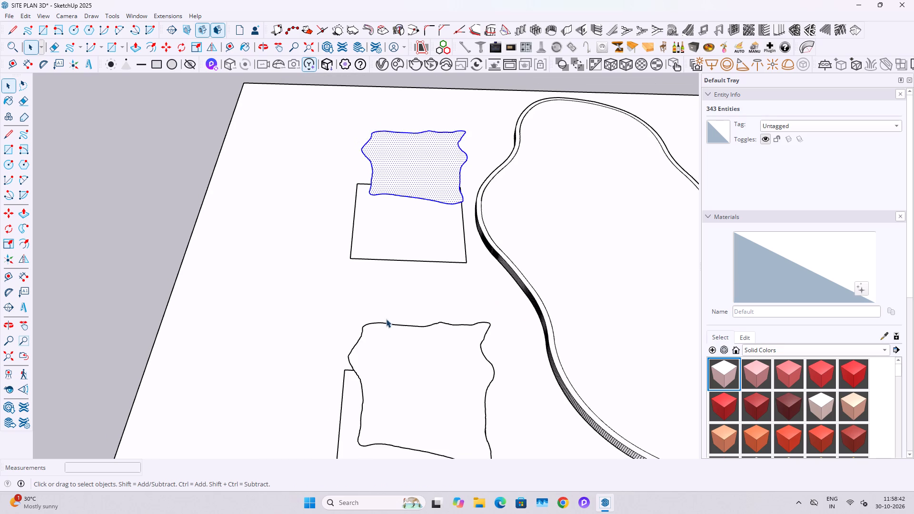
{"action": "middle_click_drag", "start_coordinate": [419, 291], "coordinate": [553, 247]}
{"action": "key", "text": "p"}
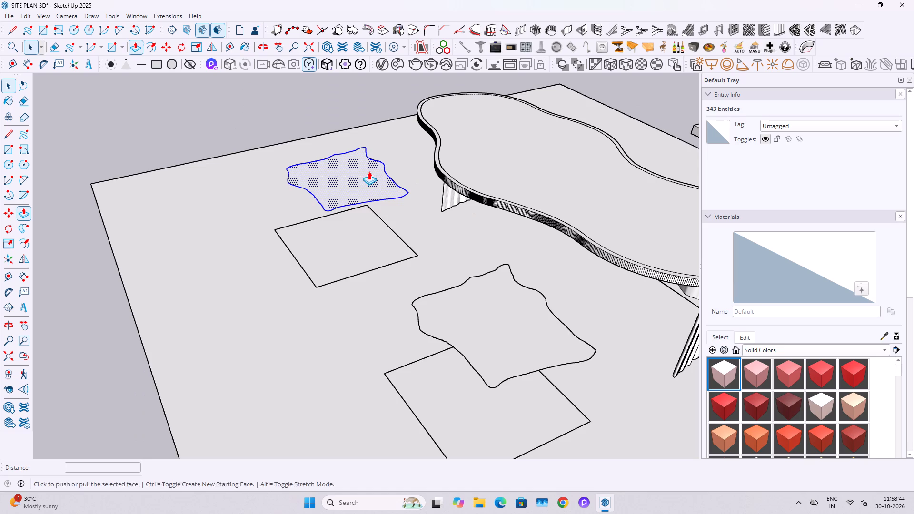
{"action": "left_click", "coordinate": [369, 171]}
{"action": "left_click", "coordinate": [318, 285]}
{"action": "scroll", "coordinate": [313, 251], "scroll_direction": "down", "scroll_amount": 6}
{"action": "key", "text": "space"}
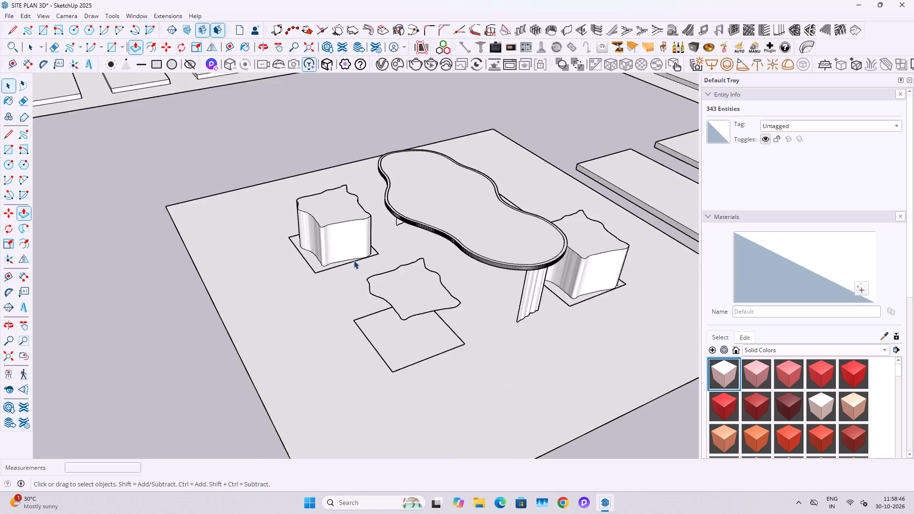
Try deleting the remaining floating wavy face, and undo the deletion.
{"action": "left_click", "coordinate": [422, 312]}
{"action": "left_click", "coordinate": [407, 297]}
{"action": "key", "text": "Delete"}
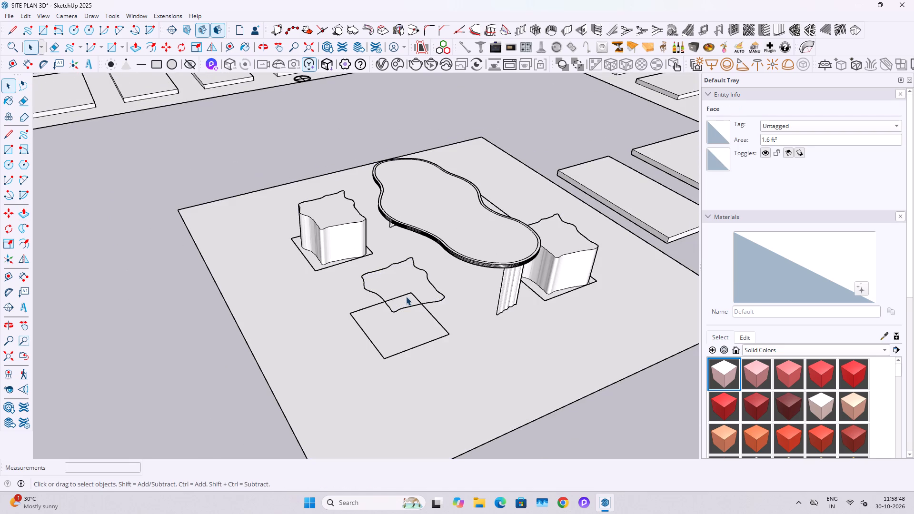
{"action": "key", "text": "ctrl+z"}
Push/Pull the remaining floating wavy face down about 1' 6 7/8" over its square to form the third stool.
{"action": "left_click", "coordinate": [389, 296]}
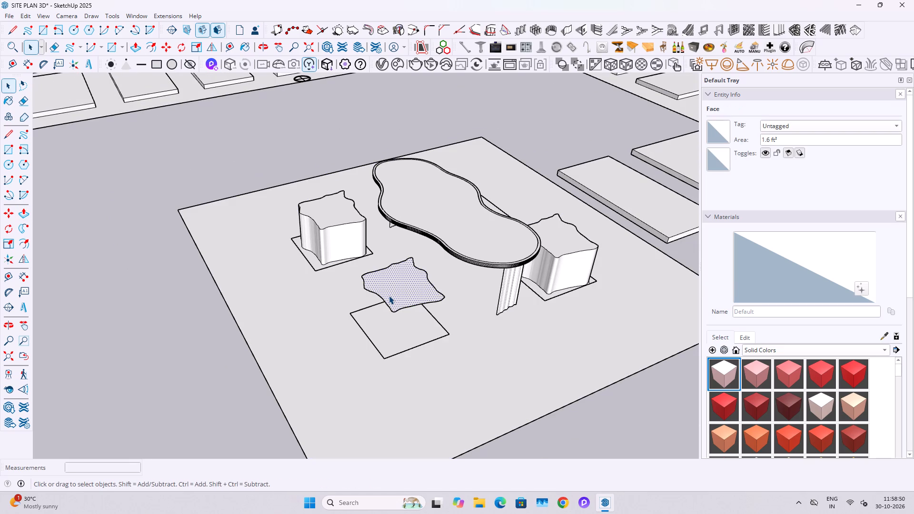
{"action": "key", "text": "p"}
{"action": "left_click", "coordinate": [389, 296]}
{"action": "left_click", "coordinate": [386, 353]}
{"action": "middle_click_drag", "start_coordinate": [526, 310], "coordinate": [405, 310]}
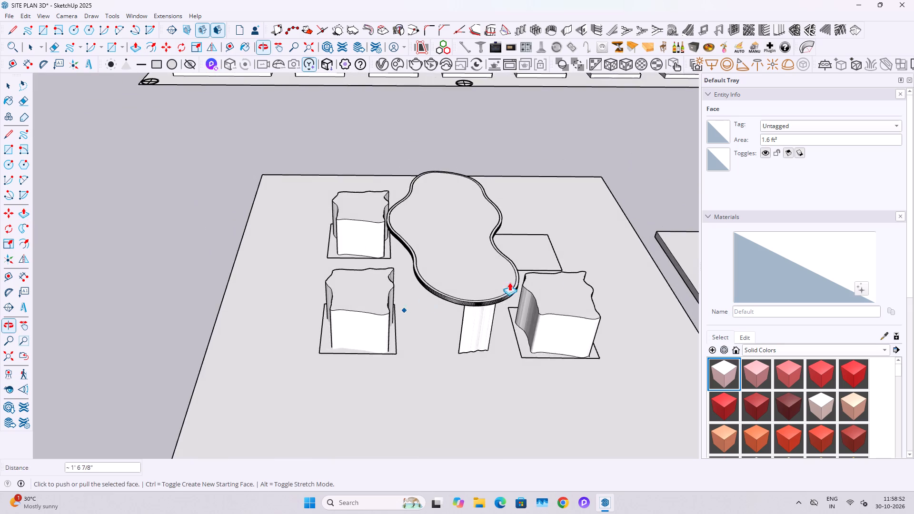
Copy the first stool's wavy top from its square's corner to the matching corner of the empty neighbouring square.
{"action": "middle_click_drag", "start_coordinate": [576, 282], "coordinate": [443, 256]}
{"action": "key", "text": "space"}
{"action": "left_click", "coordinate": [544, 362]}
{"action": "left_click", "coordinate": [539, 360]}
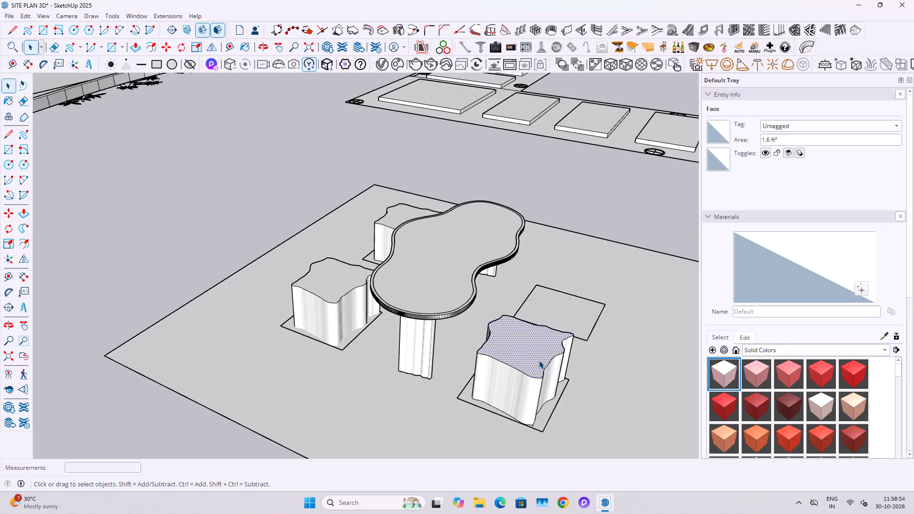
{"action": "double_click", "coordinate": [539, 360]}
{"action": "key", "text": "m"}
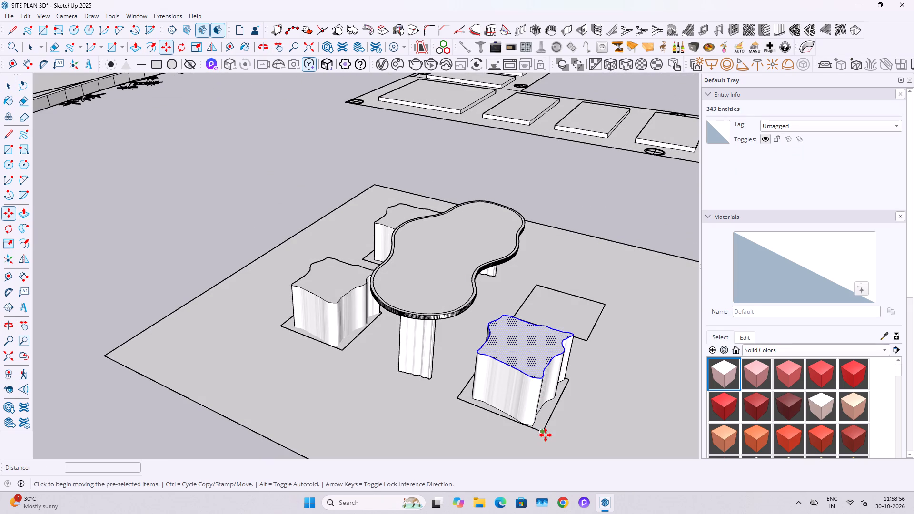
{"action": "left_click", "coordinate": [546, 435]}
{"action": "left_click", "coordinate": [586, 342]}
{"action": "key", "text": "space"}
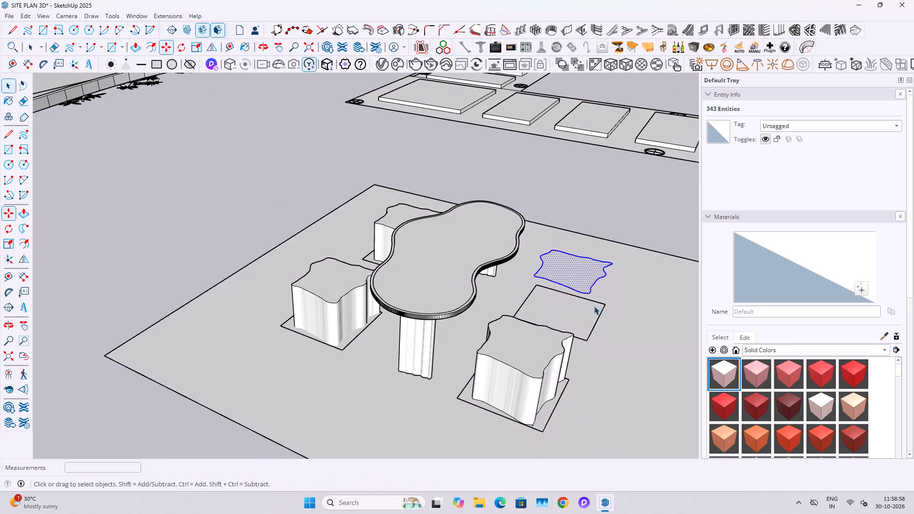
Push/Pull the copied wavy face down 1' to its square to form the fourth stool.
{"action": "left_click", "coordinate": [593, 277]}
{"action": "key", "text": "p"}
{"action": "left_click", "coordinate": [590, 275]}
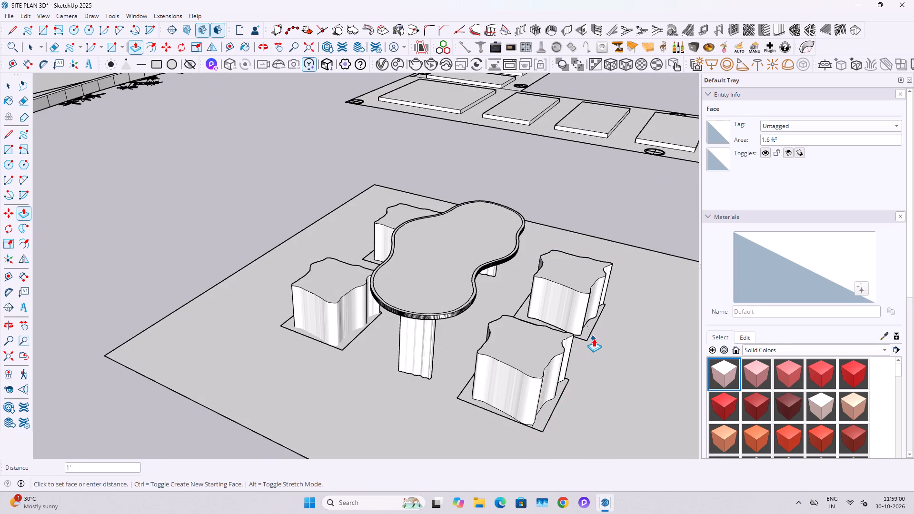
{"action": "left_click", "coordinate": [591, 333]}
{"action": "key", "text": "space"}
Push/Pull the stool underside protruding below the seating pad up about 6 7/8" to meet the pad's underside.
{"action": "scroll", "coordinate": [561, 337], "scroll_direction": "down", "scroll_amount": 4}
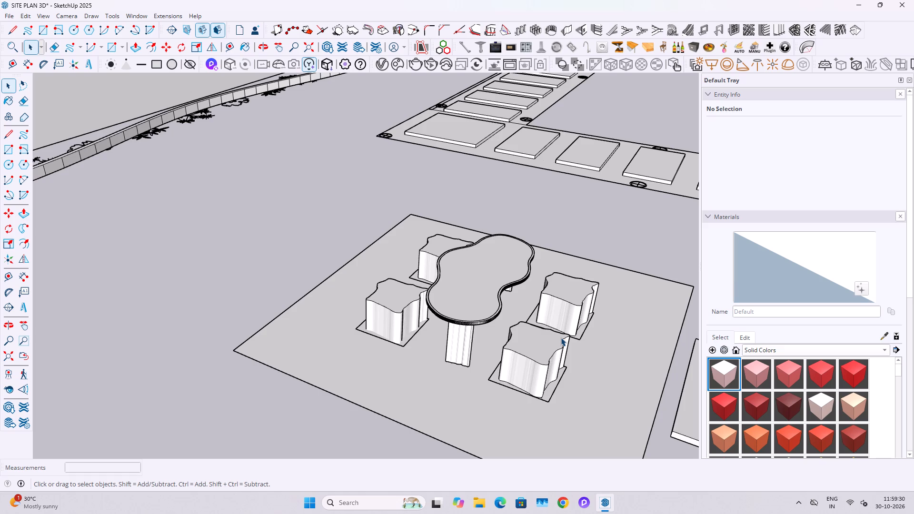
{"action": "scroll", "coordinate": [428, 311], "scroll_direction": "down", "scroll_amount": 3}
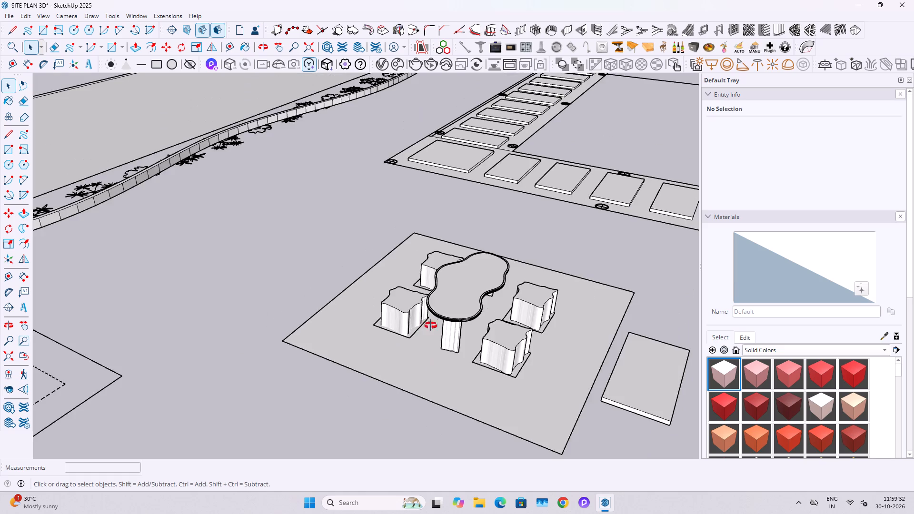
{"action": "middle_click_drag", "start_coordinate": [426, 326], "coordinate": [753, 256]}
{"action": "scroll", "coordinate": [541, 291], "scroll_direction": "up", "scroll_amount": 1}
{"action": "middle_click_drag", "start_coordinate": [376, 324], "coordinate": [432, 250]}
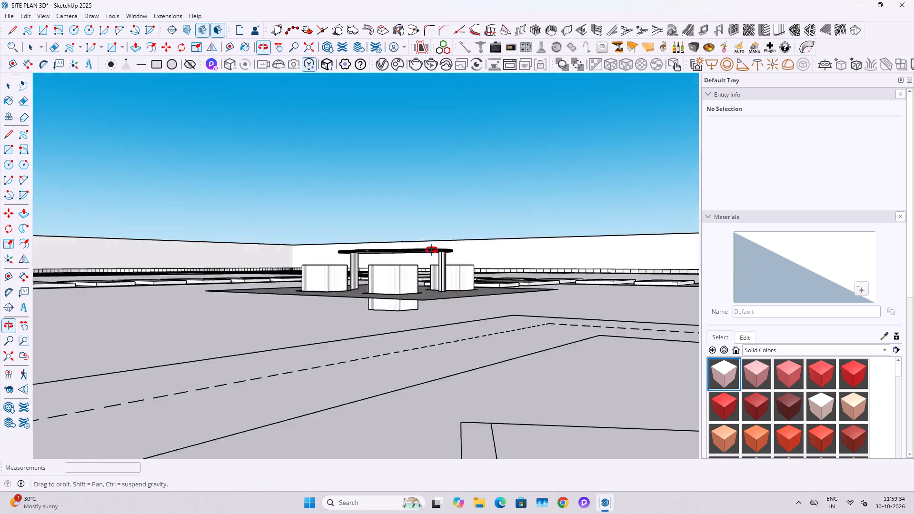
{"action": "middle_click_drag", "start_coordinate": [432, 250], "coordinate": [511, 225]}
{"action": "scroll", "coordinate": [449, 251], "scroll_direction": "up", "scroll_amount": 9}
{"action": "middle_click_drag", "start_coordinate": [383, 319], "coordinate": [398, 218]}
{"action": "left_click", "coordinate": [404, 254]}
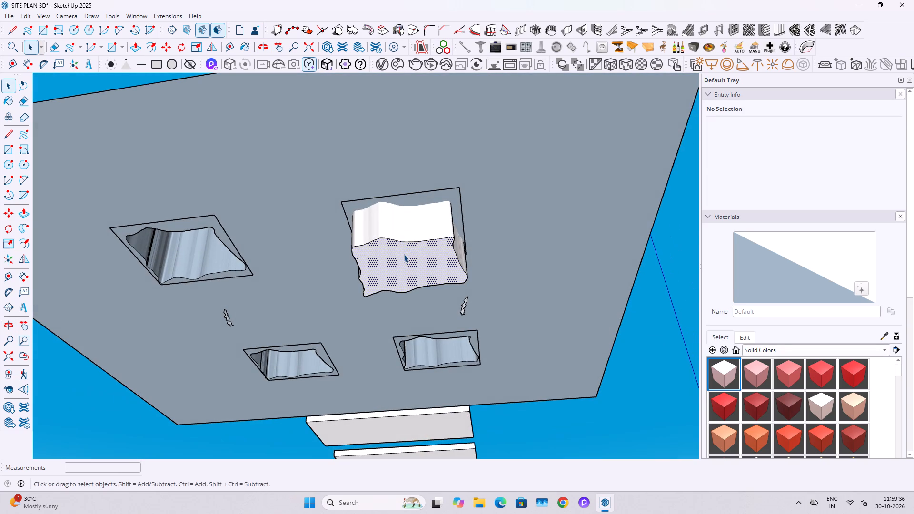
{"action": "key", "text": "p"}
{"action": "left_click", "coordinate": [406, 254]}
{"action": "left_click", "coordinate": [460, 195]}
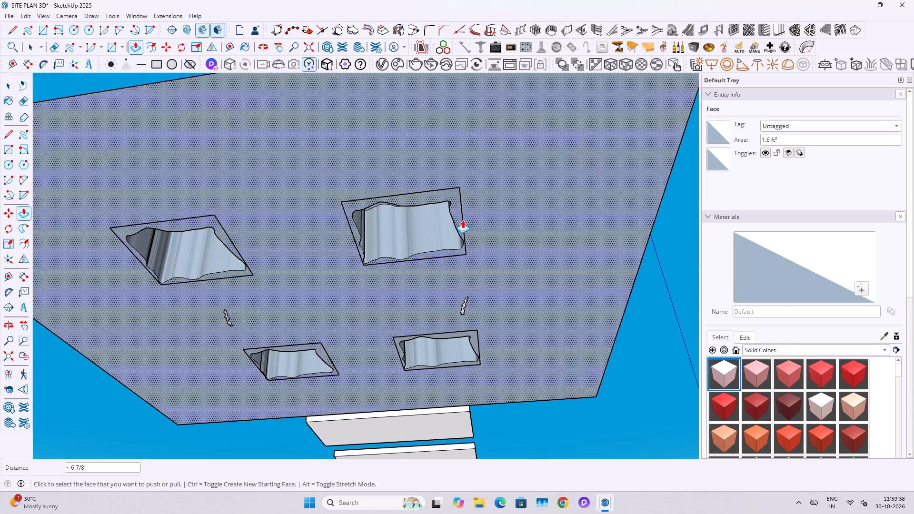
{"action": "middle_click_drag", "start_coordinate": [462, 221], "coordinate": [505, 203]}
{"action": "key", "text": "space"}
{"action": "scroll", "coordinate": [445, 237], "scroll_direction": "down", "scroll_amount": 4}
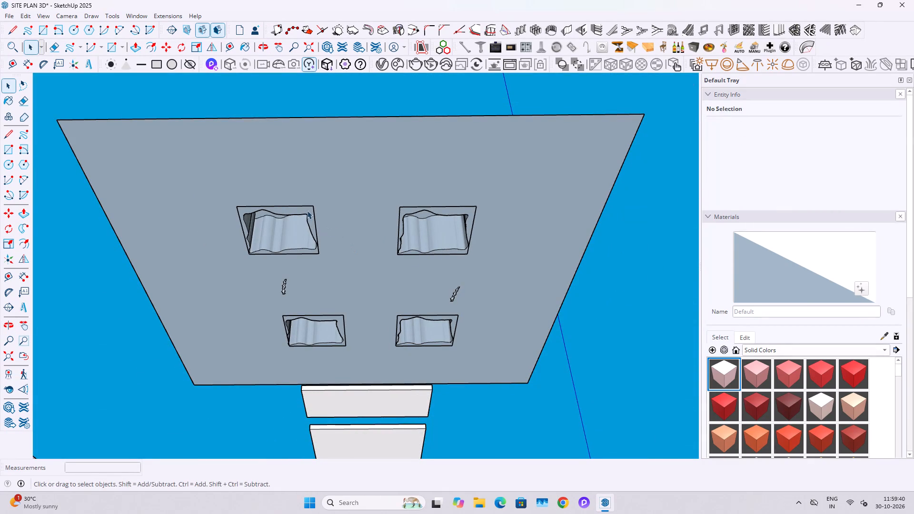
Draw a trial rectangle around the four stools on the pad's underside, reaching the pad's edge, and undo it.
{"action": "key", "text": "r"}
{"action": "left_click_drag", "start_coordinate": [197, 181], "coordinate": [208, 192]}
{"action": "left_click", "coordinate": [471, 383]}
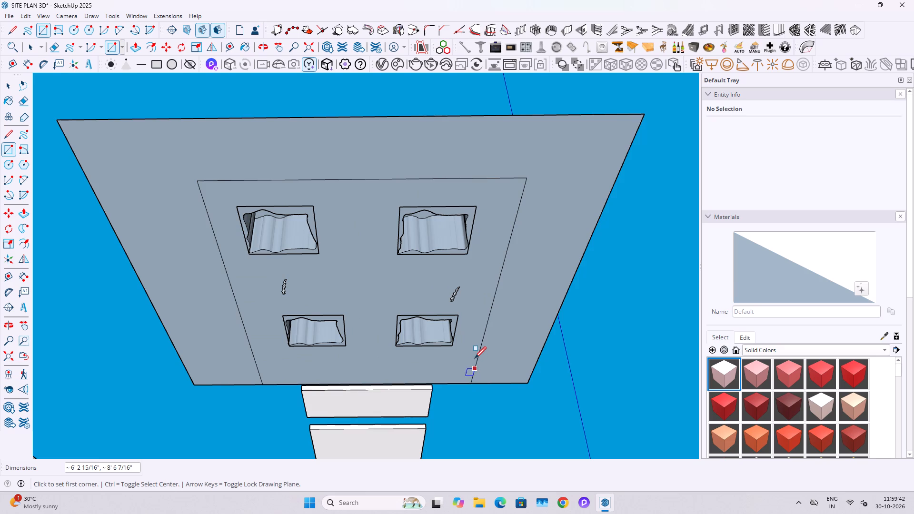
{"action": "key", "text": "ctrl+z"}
Draw a rectangle of about 5' 9" by 6' 6" around the four stools on the pad's underside, plus one over a stool's square.
{"action": "left_click_drag", "start_coordinate": [475, 358], "coordinate": [455, 339], "text": "ctrl"}
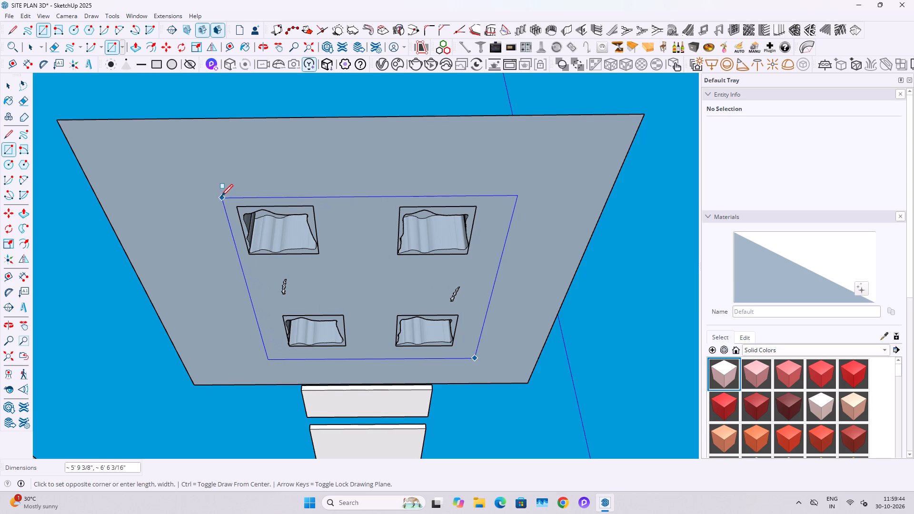
{"action": "left_click", "coordinate": [221, 196]}
{"action": "left_click", "coordinate": [241, 206]}
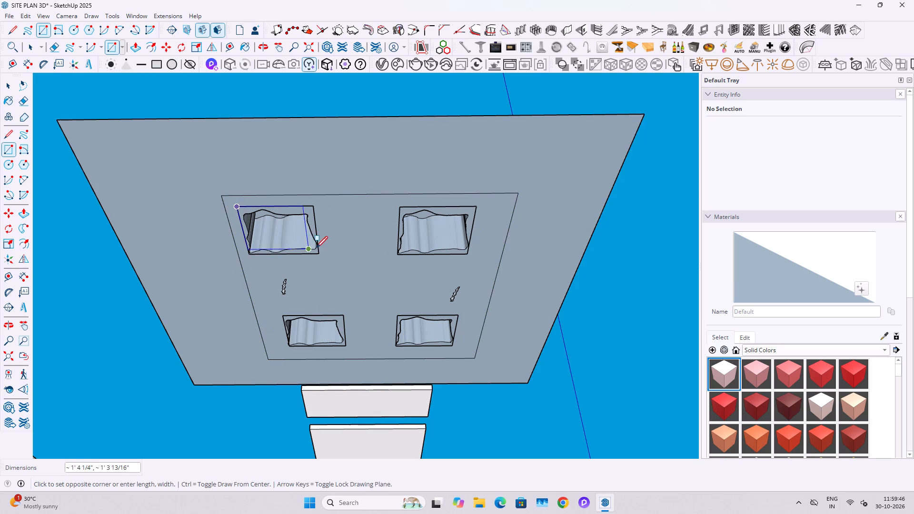
{"action": "left_click", "coordinate": [321, 252]}
Examine the whole site plan from above to find the areas that are still flat linework.
{"action": "middle_click_drag", "start_coordinate": [329, 259], "coordinate": [241, 379]}
{"action": "key", "text": "space"}
{"action": "scroll", "coordinate": [252, 375], "scroll_direction": "down", "scroll_amount": 4}
{"action": "middle_click_drag", "start_coordinate": [354, 284], "coordinate": [338, 396]}
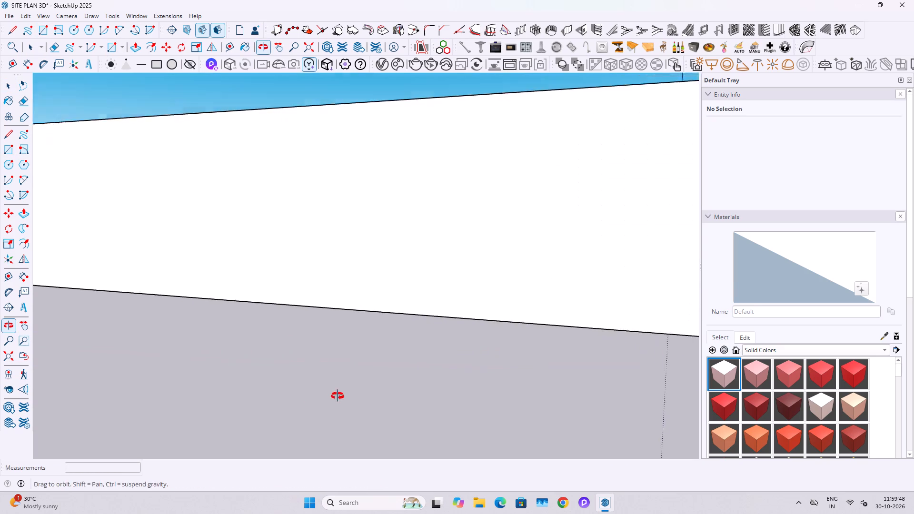
{"action": "middle_click_drag", "start_coordinate": [338, 396], "coordinate": [337, 401]}
{"action": "key", "text": "Escape"}
{"action": "scroll", "coordinate": [337, 401], "scroll_direction": "down", "scroll_amount": 11}
{"action": "key", "text": "Escape"}
{"action": "key", "text": "Escape"}
{"action": "key", "text": "Escape"}
{"action": "scroll", "coordinate": [344, 363], "scroll_direction": "down", "scroll_amount": 14}
{"action": "middle_click_drag", "start_coordinate": [350, 297], "coordinate": [385, 476]}
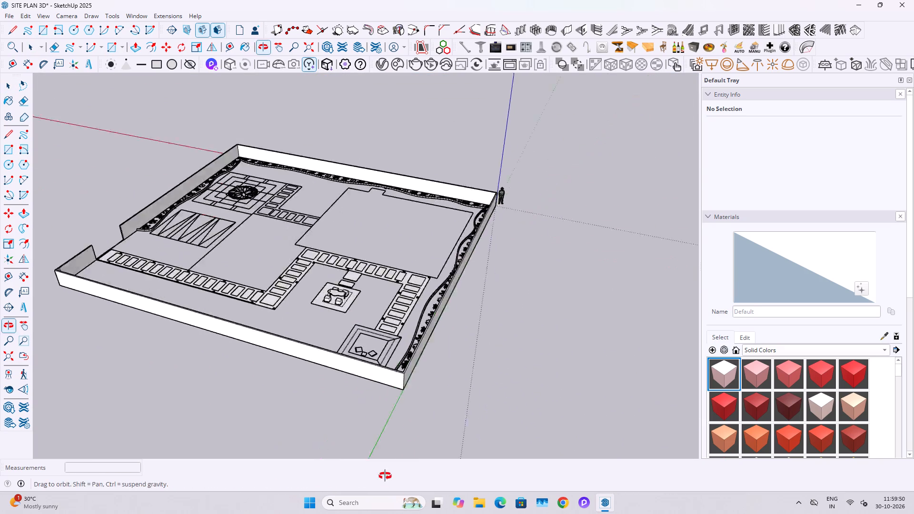
{"action": "middle_click_drag", "start_coordinate": [385, 476], "coordinate": [397, 495]}
{"action": "scroll", "coordinate": [463, 301], "scroll_direction": "up", "scroll_amount": 13}
{"action": "middle_click_drag", "start_coordinate": [288, 337], "coordinate": [509, 265]}
{"action": "scroll", "coordinate": [480, 247], "scroll_direction": "down", "scroll_amount": 6}
{"action": "middle_click_drag", "start_coordinate": [535, 277], "coordinate": [340, 310], "text": "shift"}
{"action": "scroll", "coordinate": [103, 379], "scroll_direction": "down", "scroll_amount": 9}
{"action": "middle_click_drag", "start_coordinate": [170, 299], "coordinate": [317, 277], "text": "shift"}
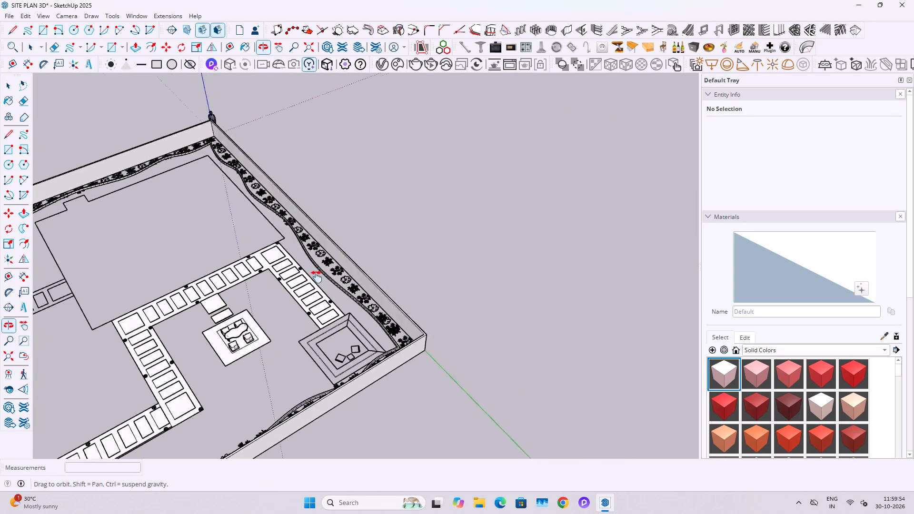
{"action": "middle_click_drag", "start_coordinate": [317, 277], "coordinate": [478, 244], "text": "shift"}
{"action": "middle_click_drag", "start_coordinate": [312, 270], "coordinate": [307, 296]}
Draw a rectangle over the path arm between the house outline and the tree courtyard, from corner to opposite corner, to create its face.
{"action": "scroll", "coordinate": [213, 293], "scroll_direction": "up", "scroll_amount": 4}
{"action": "middle_click_drag", "start_coordinate": [137, 304], "coordinate": [200, 295], "text": "shift"}
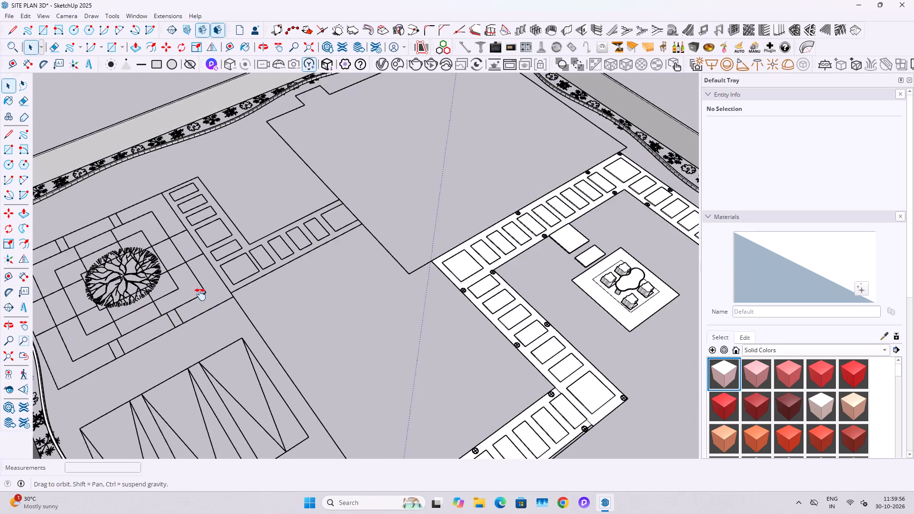
{"action": "middle_click_drag", "start_coordinate": [200, 295], "coordinate": [275, 335], "text": "shift"}
{"action": "scroll", "coordinate": [451, 265], "scroll_direction": "up", "scroll_amount": 3, "text": "shift"}
{"action": "triple_click", "coordinate": [435, 287]}
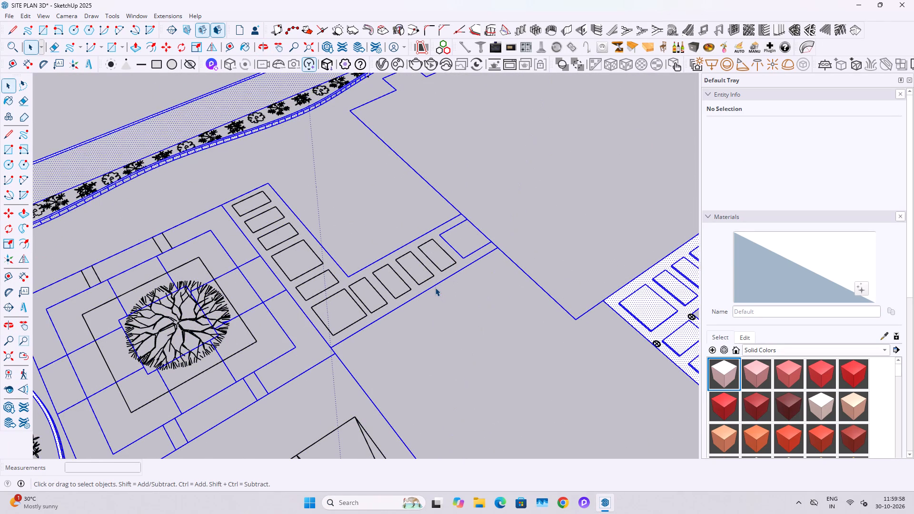
{"action": "double_click", "coordinate": [435, 287]}
{"action": "scroll", "coordinate": [446, 266], "scroll_direction": "up", "scroll_amount": 3}
{"action": "double_click", "coordinate": [457, 278]}
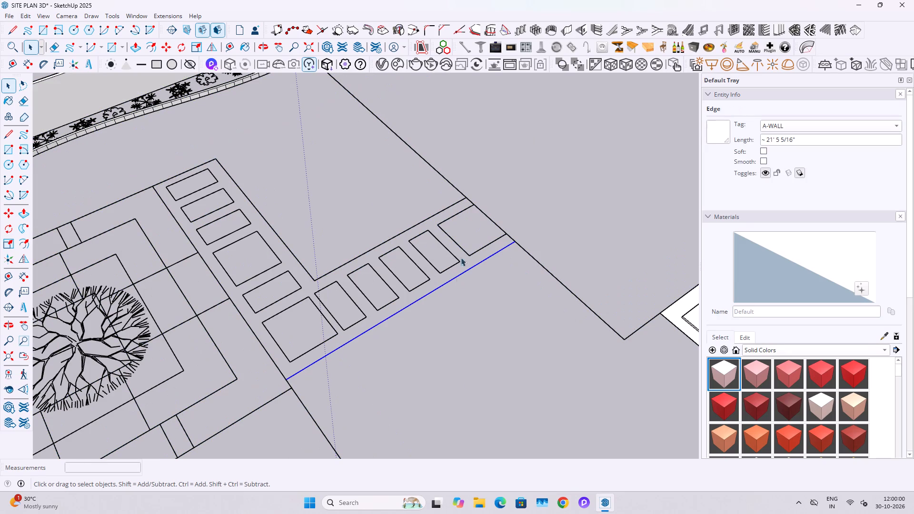
{"action": "left_click", "coordinate": [461, 244]}
{"action": "key", "text": "e"}
{"action": "key", "text": "r"}
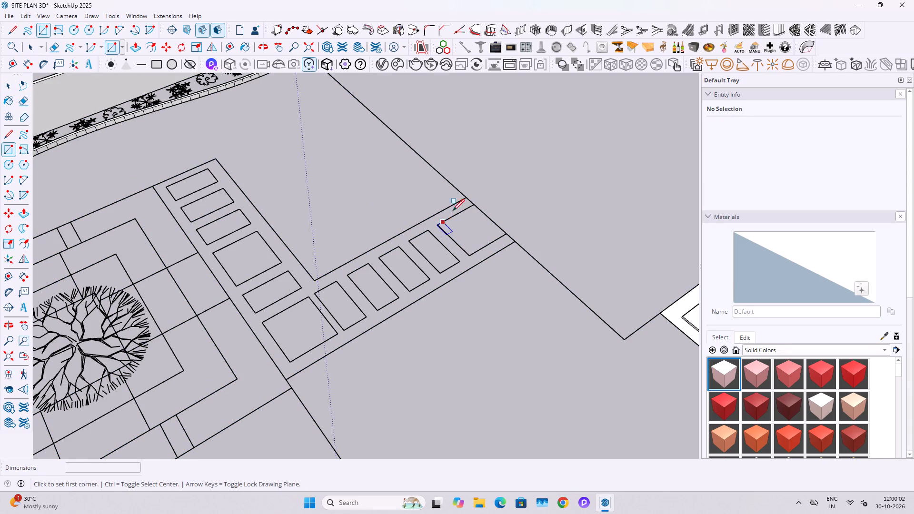
{"action": "left_click", "coordinate": [466, 199]}
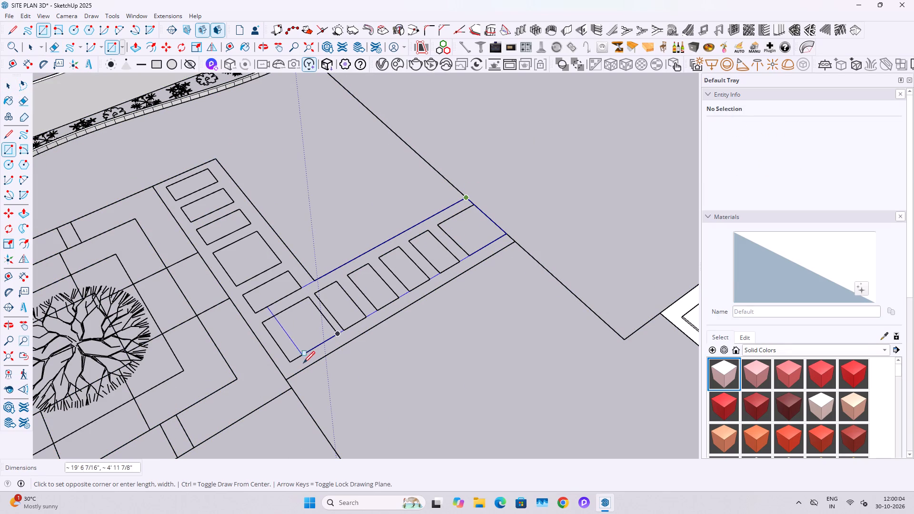
{"action": "left_click", "coordinate": [290, 381]}
{"action": "key", "text": "space"}
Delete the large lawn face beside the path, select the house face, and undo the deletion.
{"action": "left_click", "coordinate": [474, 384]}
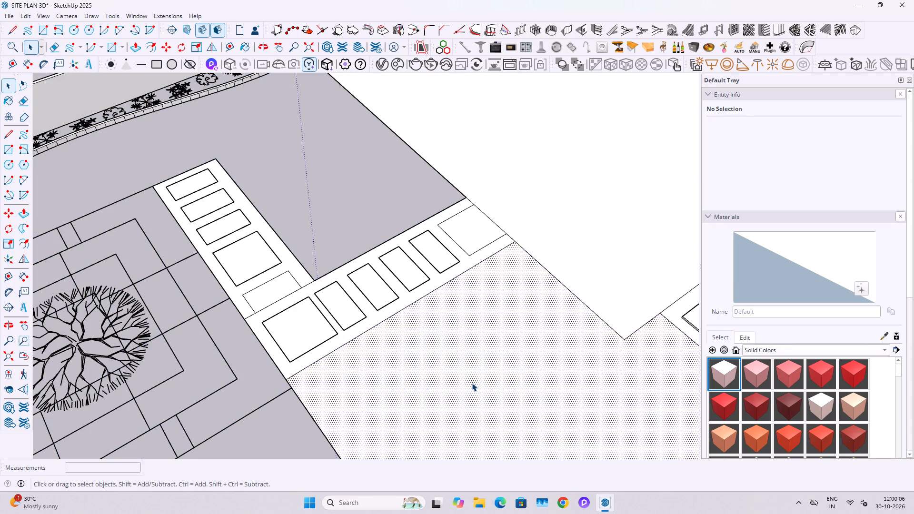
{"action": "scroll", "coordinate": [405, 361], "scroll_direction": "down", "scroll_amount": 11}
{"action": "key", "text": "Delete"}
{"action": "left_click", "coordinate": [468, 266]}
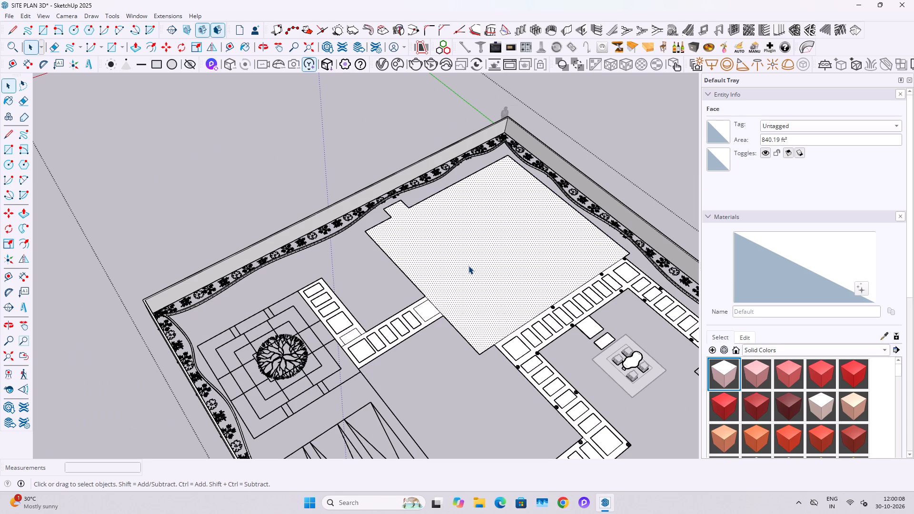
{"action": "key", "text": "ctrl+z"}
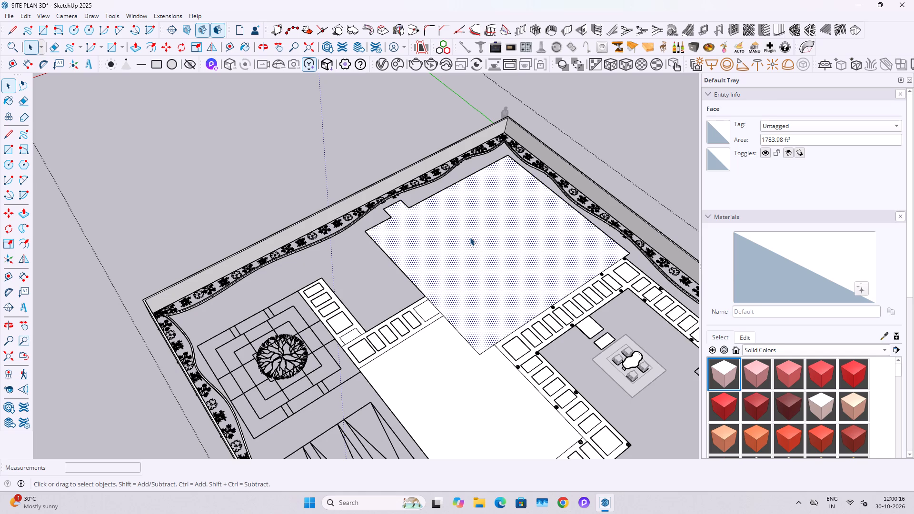
Trace rectangles over the four 2' by 4' pavers and the large corner paver in the path arm leading from the house.
{"action": "scroll", "coordinate": [444, 296], "scroll_direction": "up", "scroll_amount": 8}
{"action": "left_click", "coordinate": [404, 327]}
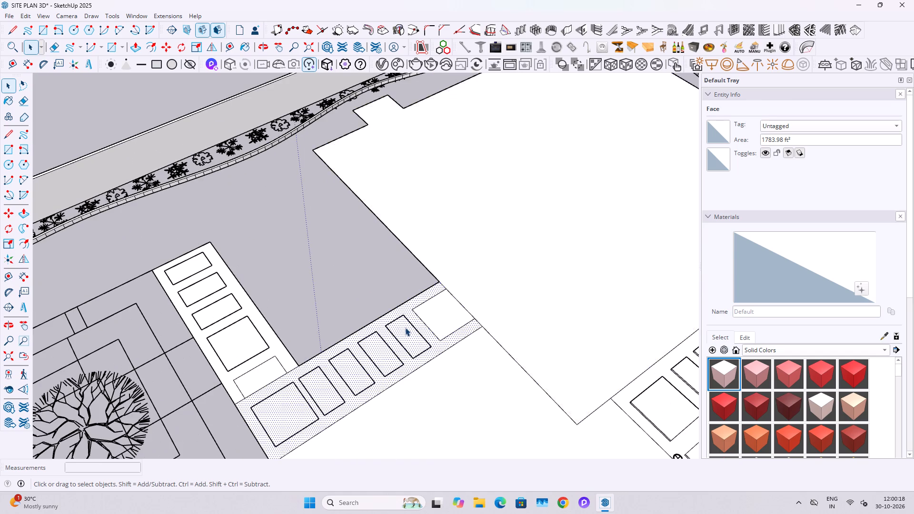
{"action": "scroll", "coordinate": [400, 330], "scroll_direction": "up", "scroll_amount": 4}
{"action": "key", "text": "r"}
{"action": "left_click", "coordinate": [382, 325]}
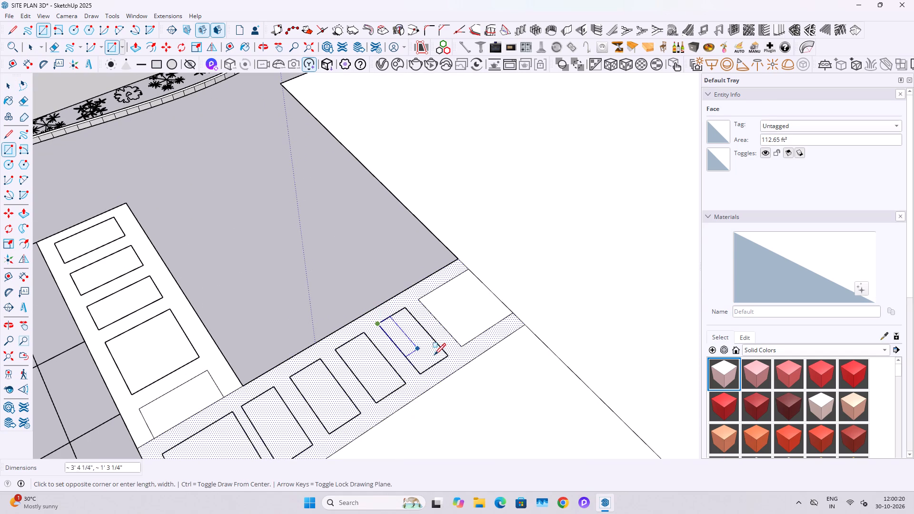
{"action": "left_click", "coordinate": [448, 357]}
{"action": "key", "text": "space"}
{"action": "key", "text": "r"}
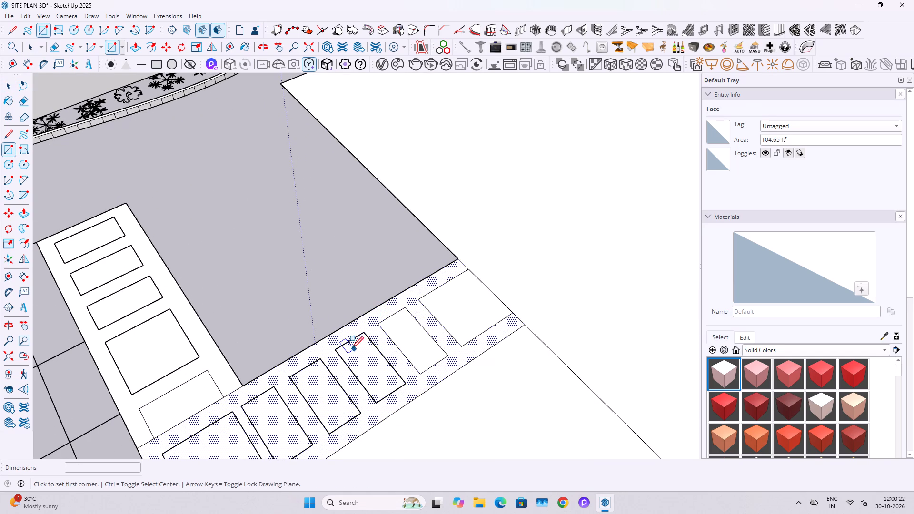
{"action": "left_click", "coordinate": [337, 349]}
{"action": "left_click", "coordinate": [402, 384]}
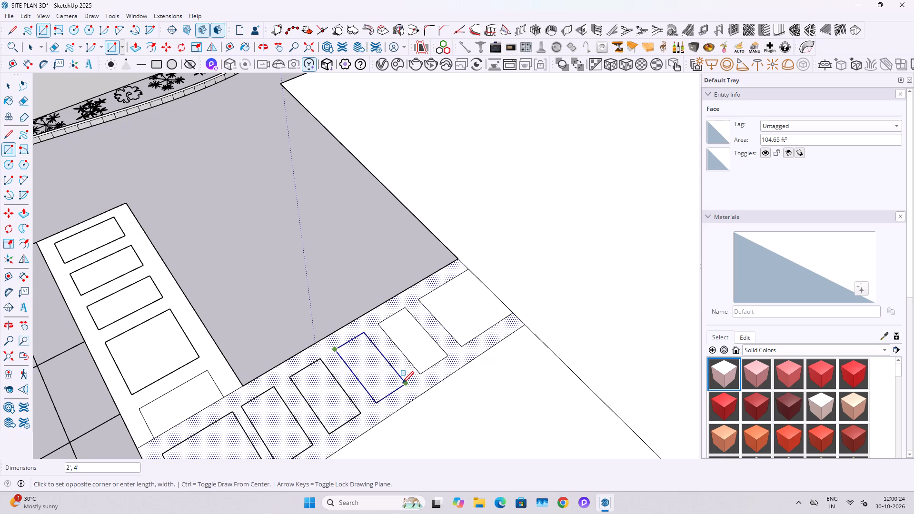
{"action": "left_click", "coordinate": [292, 375]}
{"action": "left_click", "coordinate": [357, 413]}
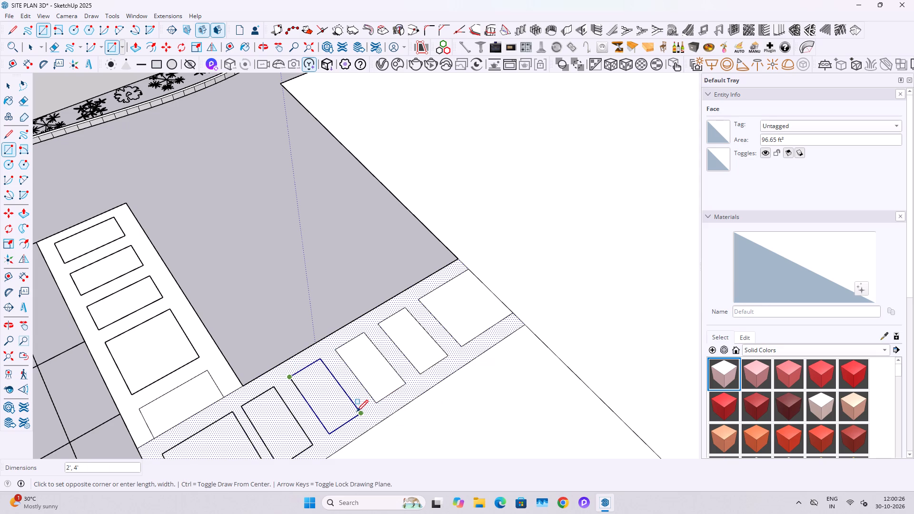
{"action": "middle_click_drag", "start_coordinate": [338, 419], "coordinate": [444, 342], "text": "shift"}
{"action": "left_click", "coordinate": [348, 330]}
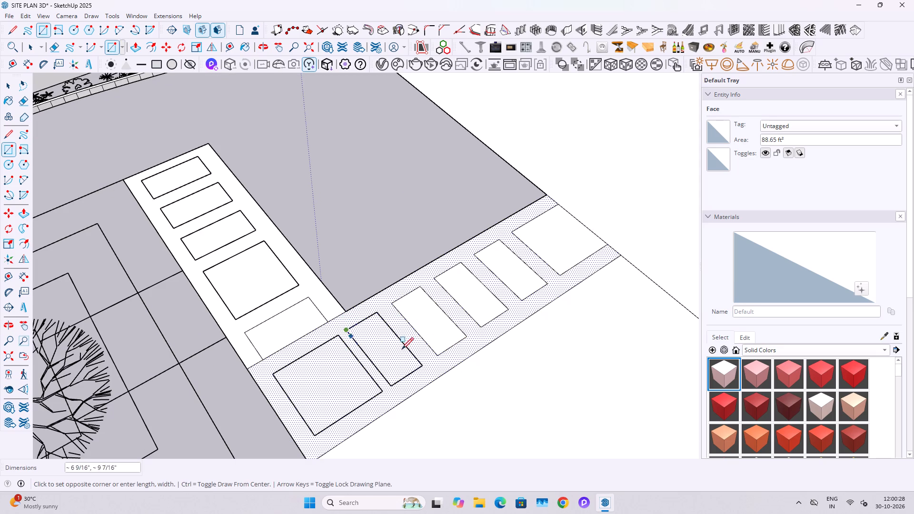
{"action": "left_click", "coordinate": [418, 367]}
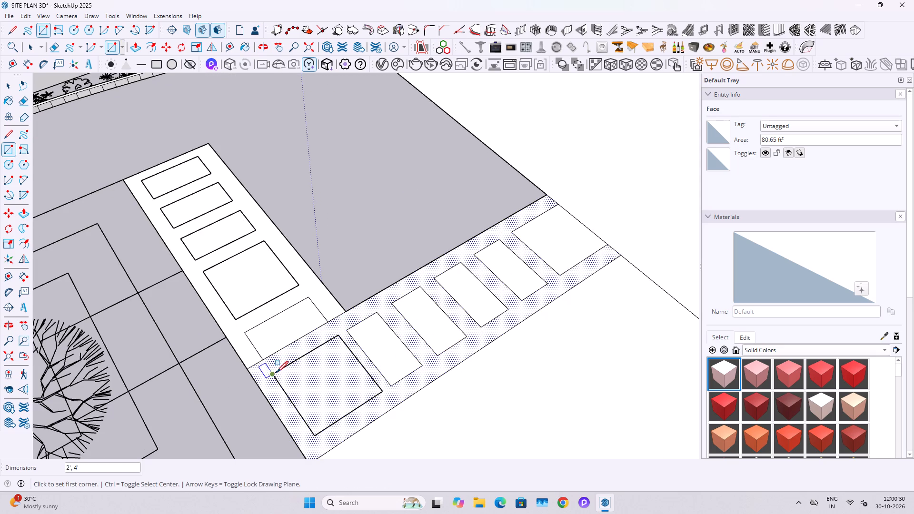
{"action": "left_click", "coordinate": [276, 374]}
{"action": "left_click", "coordinate": [383, 390]}
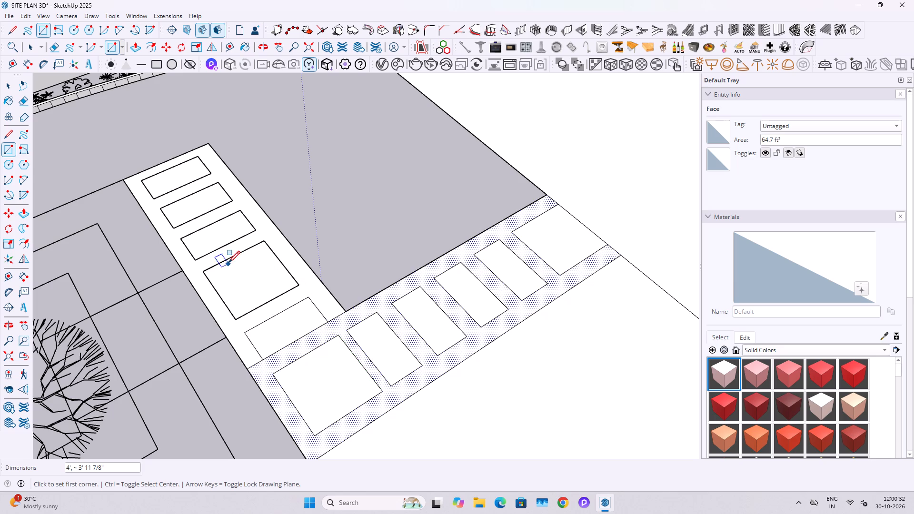
Trace rectangles over the large paver and the three narrow pavers in the path arm running along the tree courtyard.
{"action": "left_click", "coordinate": [204, 271]}
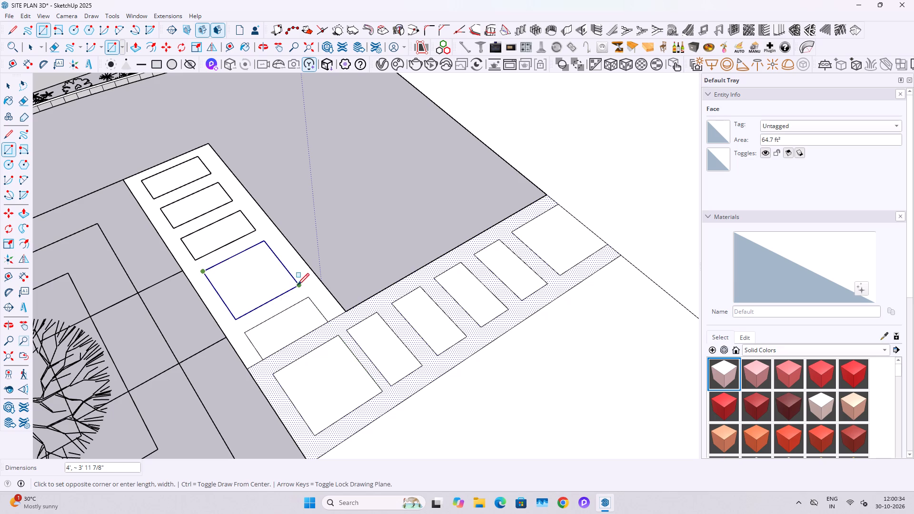
{"action": "left_click", "coordinate": [297, 285]}
{"action": "left_click", "coordinate": [183, 239]}
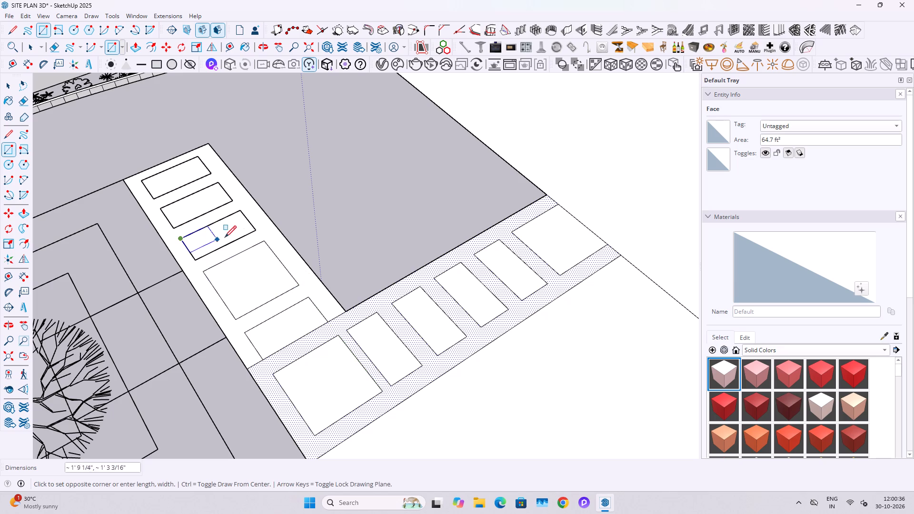
{"action": "left_click", "coordinate": [256, 232]}
{"action": "middle_click_drag", "start_coordinate": [243, 245], "coordinate": [323, 367]}
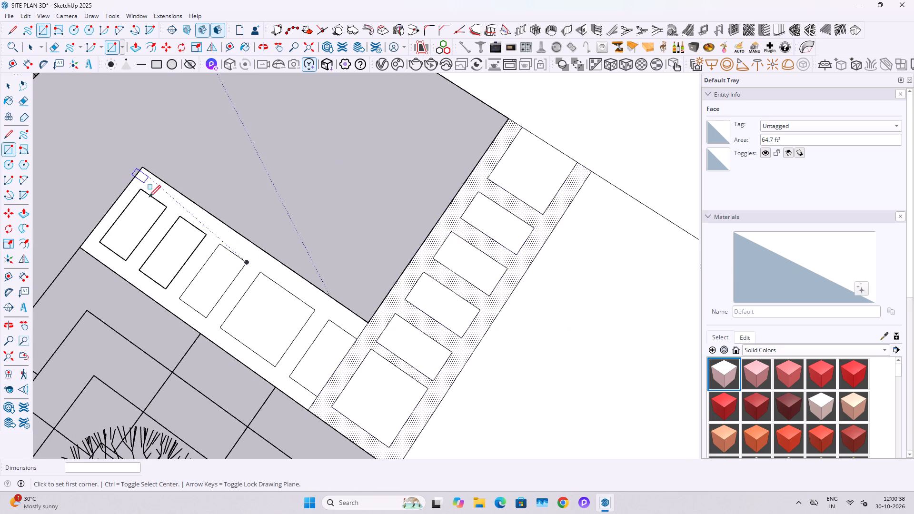
{"action": "left_click", "coordinate": [139, 267]}
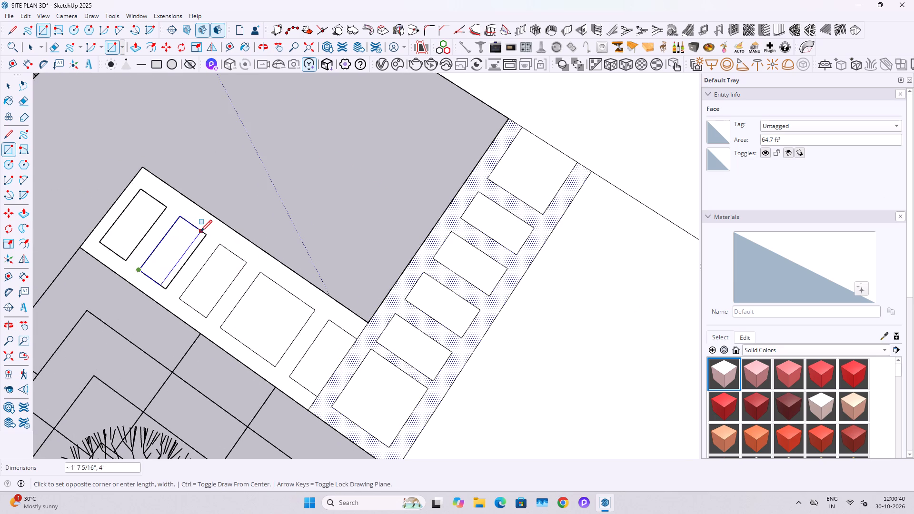
{"action": "left_click", "coordinate": [202, 233]}
{"action": "left_click", "coordinate": [104, 237]}
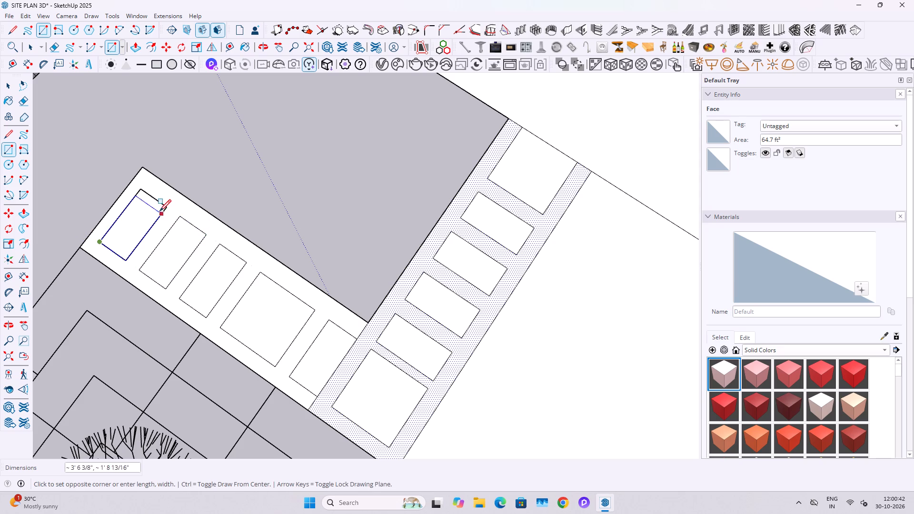
{"action": "left_click", "coordinate": [163, 209]}
{"action": "scroll", "coordinate": [154, 210], "scroll_direction": "down", "scroll_amount": 12}
{"action": "key", "text": "space"}
Erase the leftover edge segments crossing the path corner so the house arm and the tree courtyard arm form one face.
{"action": "middle_click_drag", "start_coordinate": [205, 261], "coordinate": [209, 239]}
{"action": "scroll", "coordinate": [212, 261], "scroll_direction": "up", "scroll_amount": 9}
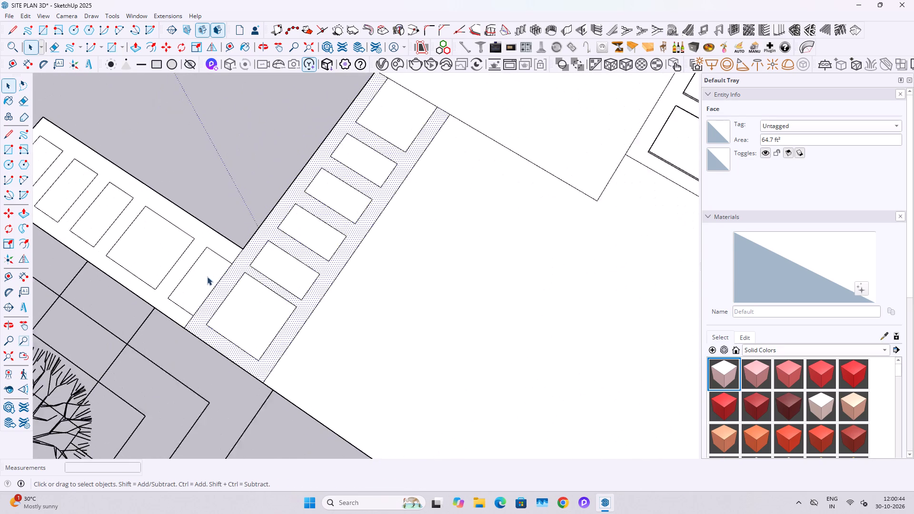
{"action": "scroll", "coordinate": [207, 277], "scroll_direction": "up", "scroll_amount": 2}
{"action": "scroll", "coordinate": [199, 316], "scroll_direction": "up", "scroll_amount": 4}
{"action": "key", "text": "e"}
{"action": "left_click_drag", "start_coordinate": [189, 334], "coordinate": [180, 328]}
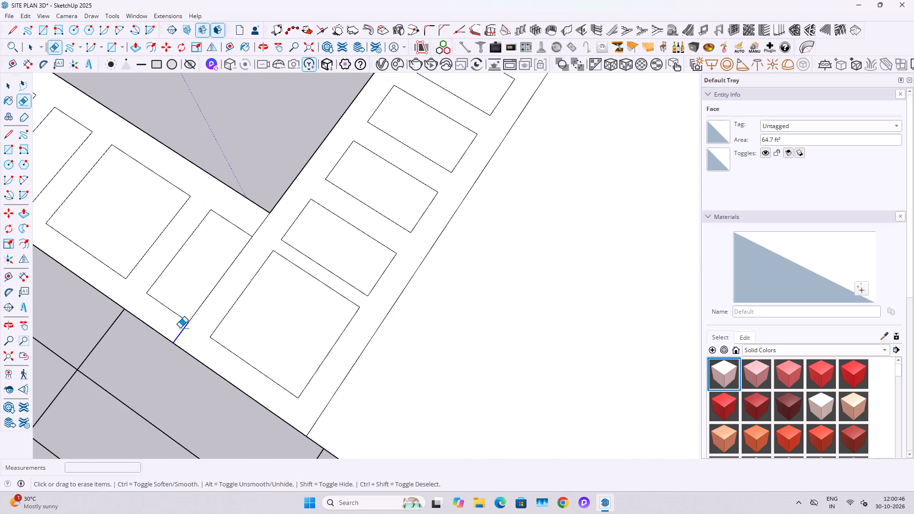
{"action": "left_click_drag", "start_coordinate": [180, 328], "coordinate": [180, 327]}
{"action": "left_click", "coordinate": [260, 224]}
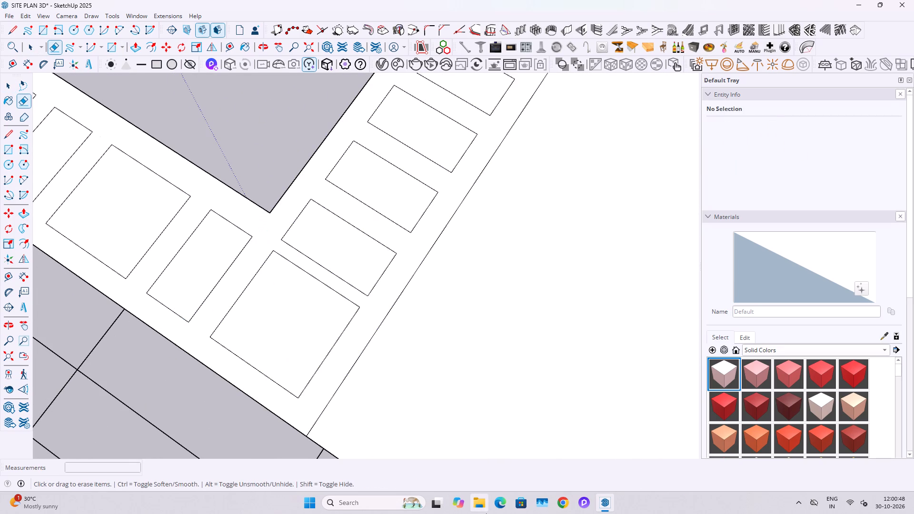
{"action": "key", "text": "space"}
Push/Pull the large paver beside the house and the first three narrow pavers of that path arm up 2".
{"action": "scroll", "coordinate": [486, 502], "scroll_direction": "down", "scroll_amount": 9}
{"action": "scroll", "coordinate": [336, 330], "scroll_direction": "down", "scroll_amount": 16}
{"action": "middle_click_drag", "start_coordinate": [285, 338], "coordinate": [384, 287]}
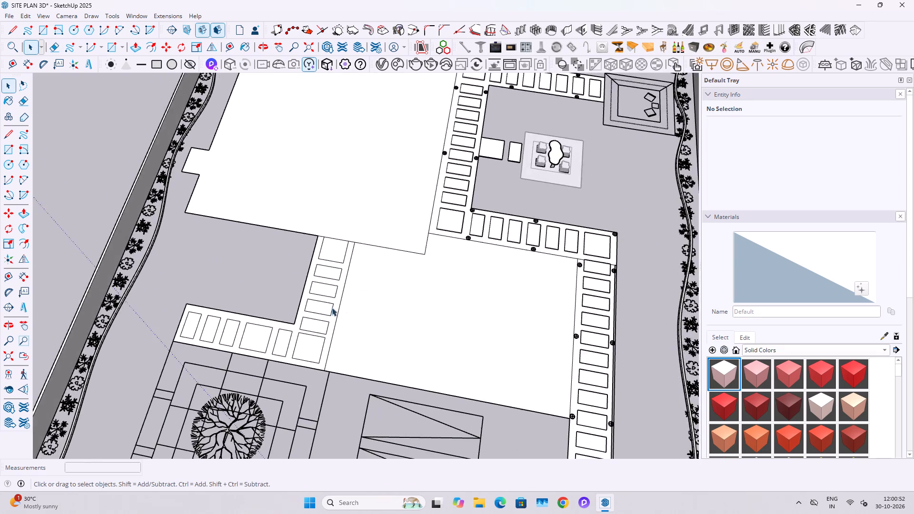
{"action": "scroll", "coordinate": [320, 313], "scroll_direction": "up", "scroll_amount": 4}
{"action": "left_click", "coordinate": [346, 231]}
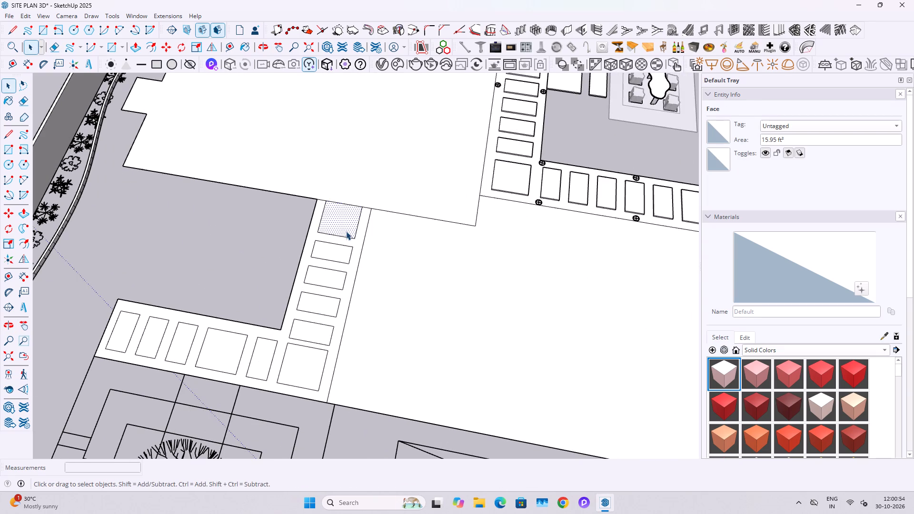
{"action": "key", "text": "p"}
{"action": "left_click", "coordinate": [346, 231]}
{"action": "key", "text": "2"}
{"action": "key", "text": "shift+quotedbl"}
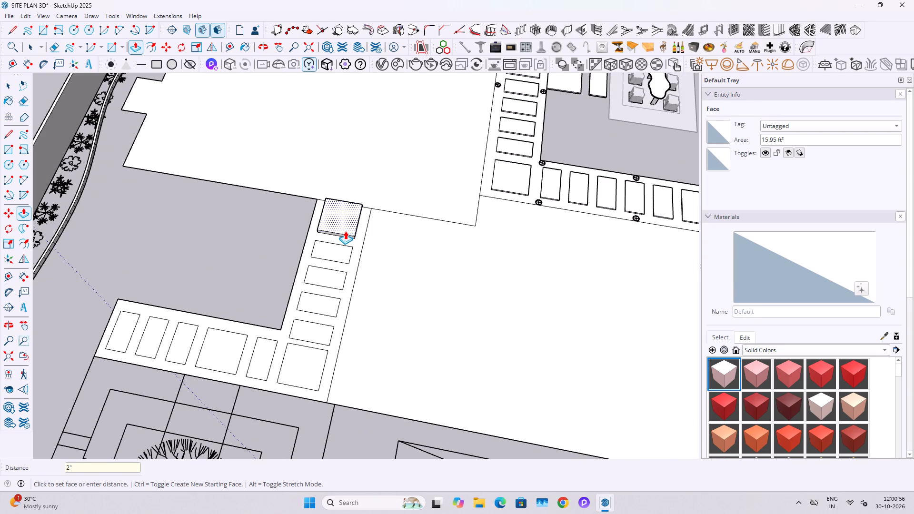
{"action": "key", "text": "Return"}
{"action": "double_click", "coordinate": [330, 259]}
{"action": "double_click", "coordinate": [326, 275]}
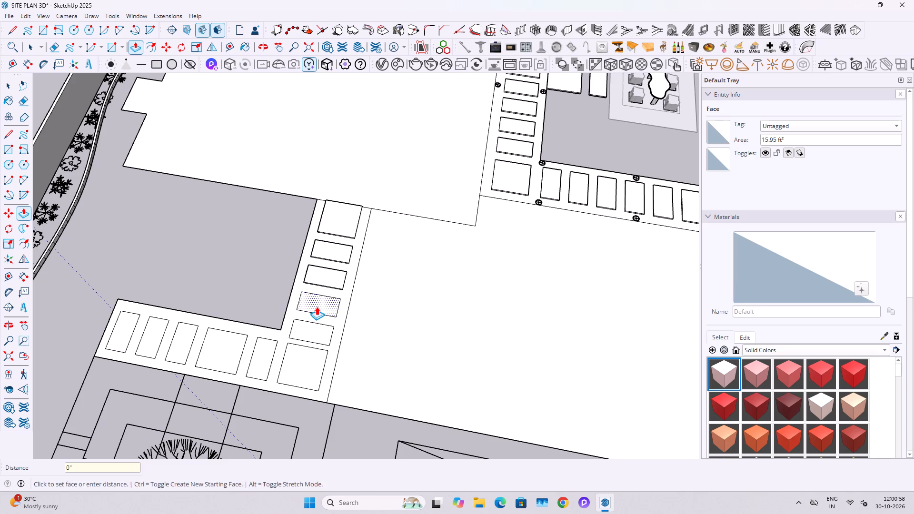
{"action": "double_click", "coordinate": [317, 306]}
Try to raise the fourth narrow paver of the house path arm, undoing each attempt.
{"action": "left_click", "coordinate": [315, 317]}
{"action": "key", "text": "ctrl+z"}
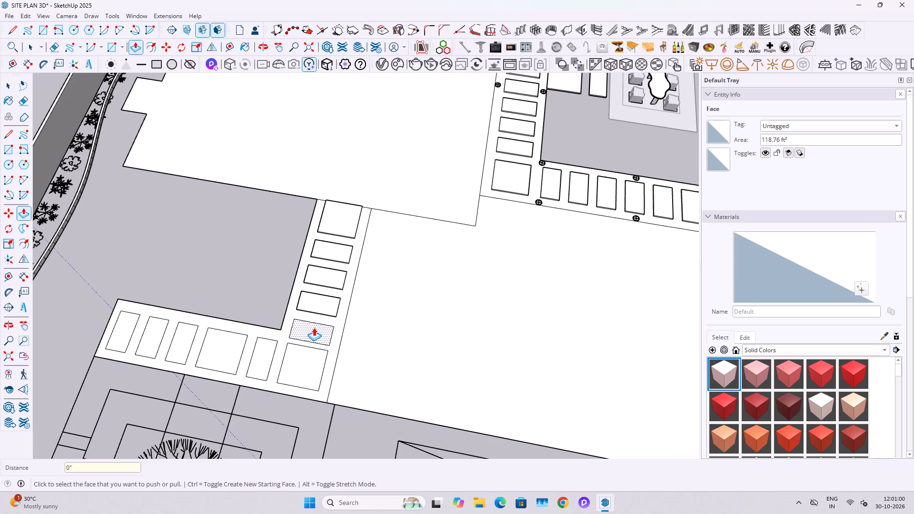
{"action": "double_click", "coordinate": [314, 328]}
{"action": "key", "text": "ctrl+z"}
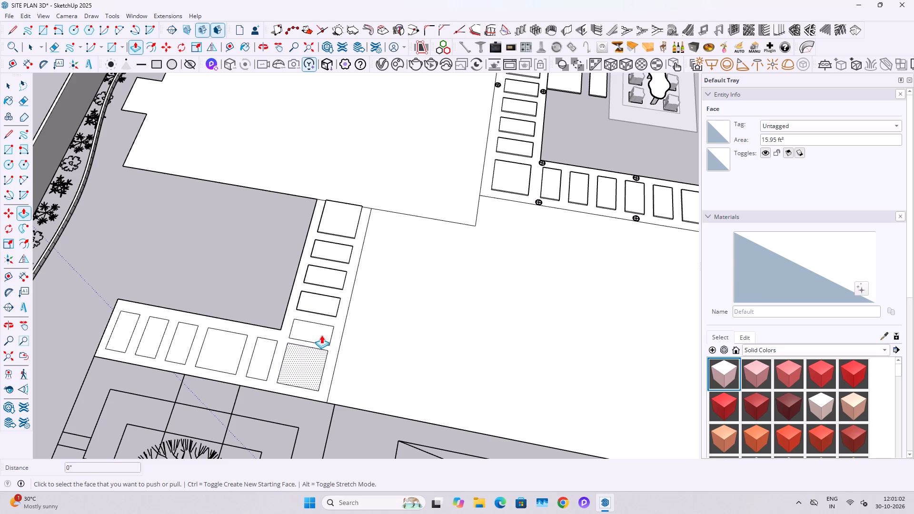
Raise the fourth narrow paver, the large corner paver and all five pavers of the tree courtyard arm by 2".
{"action": "left_click", "coordinate": [321, 335]}
{"action": "left_click", "coordinate": [342, 287]}
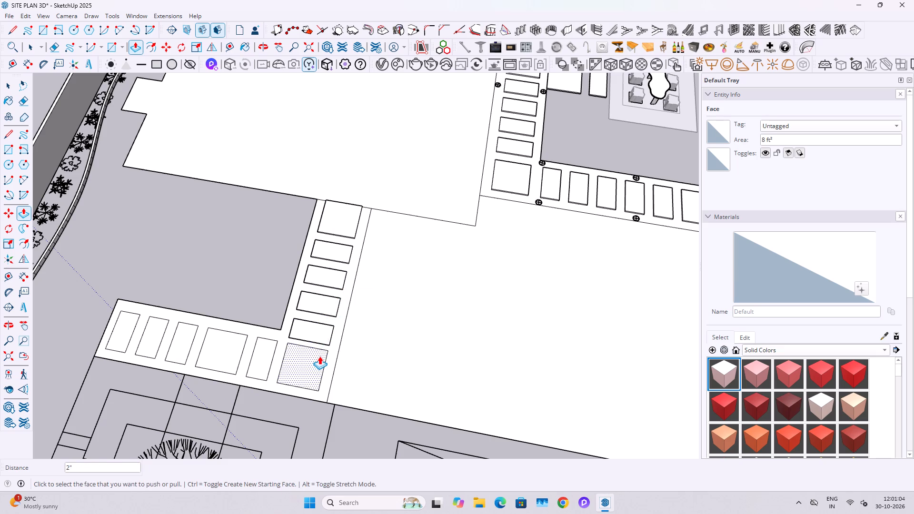
{"action": "double_click", "coordinate": [319, 356]}
{"action": "double_click", "coordinate": [265, 354]}
{"action": "double_click", "coordinate": [237, 352]}
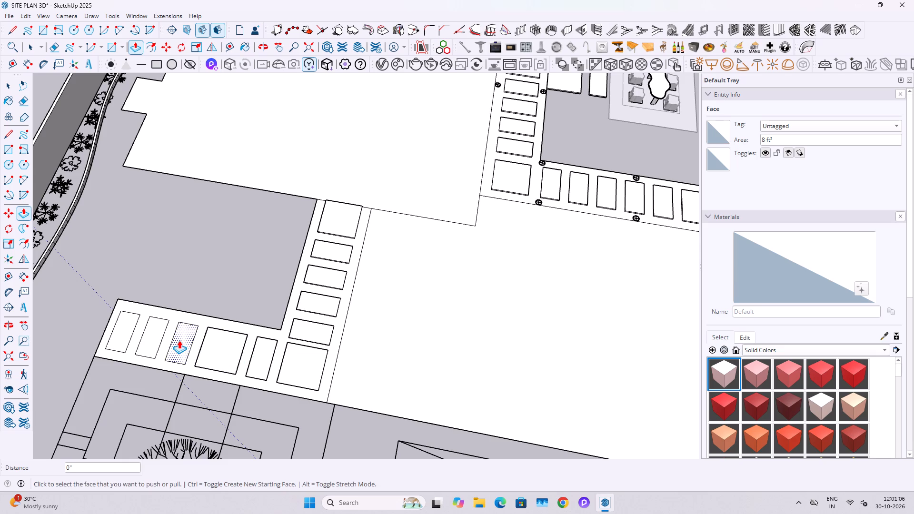
{"action": "double_click", "coordinate": [179, 340]}
{"action": "double_click", "coordinate": [155, 334]}
{"action": "double_click", "coordinate": [124, 330]}
{"action": "scroll", "coordinate": [168, 351], "scroll_direction": "down", "scroll_amount": 3}
{"action": "middle_click_drag", "start_coordinate": [313, 359], "coordinate": [188, 301]}
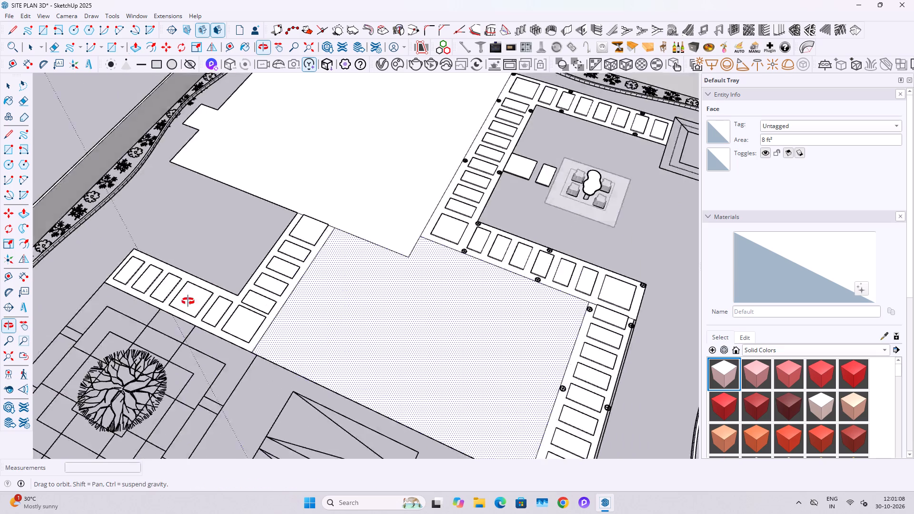
{"action": "middle_click_drag", "start_coordinate": [188, 301], "coordinate": [143, 286]}
{"action": "scroll", "coordinate": [270, 300], "scroll_direction": "down", "scroll_amount": 2}
{"action": "key", "text": "space"}
{"action": "key", "text": "Escape"}
{"action": "key", "text": "Escape"}
Paint the large lawn face between the paths with the Soil_04_1K material from the Ground collection.
{"action": "middle_click_drag", "start_coordinate": [402, 334], "coordinate": [268, 372]}
{"action": "double_click", "coordinate": [297, 350]}
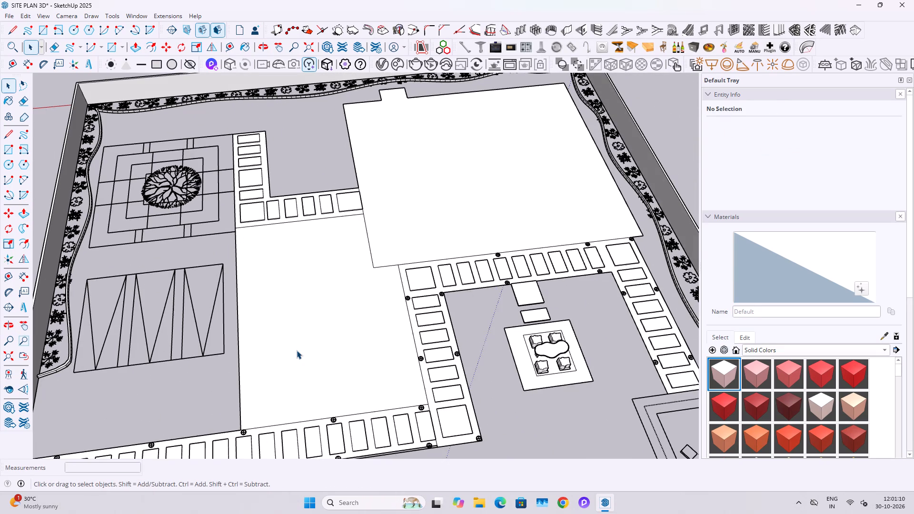
{"action": "left_click", "coordinate": [319, 325]}
{"action": "scroll", "coordinate": [859, 404], "scroll_direction": "down", "scroll_amount": 16}
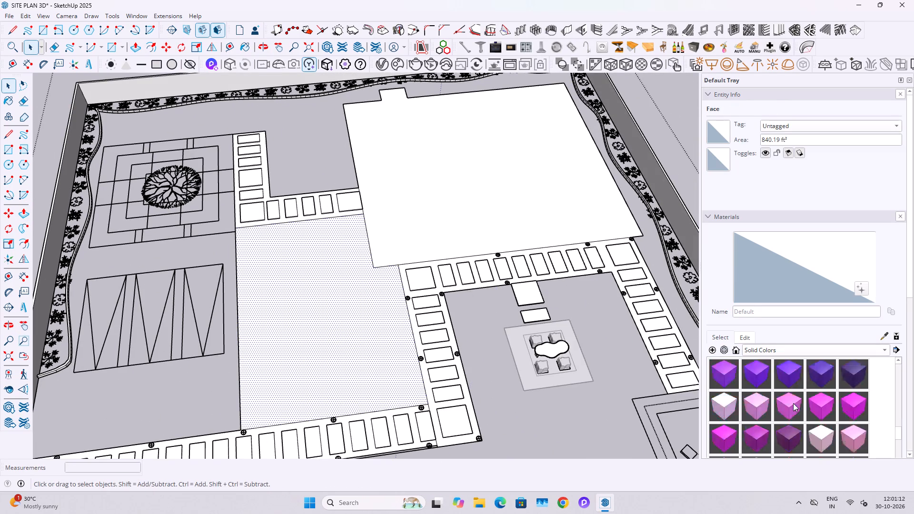
{"action": "scroll", "coordinate": [793, 403], "scroll_direction": "down", "scroll_amount": 2}
{"action": "left_click", "coordinate": [848, 346]}
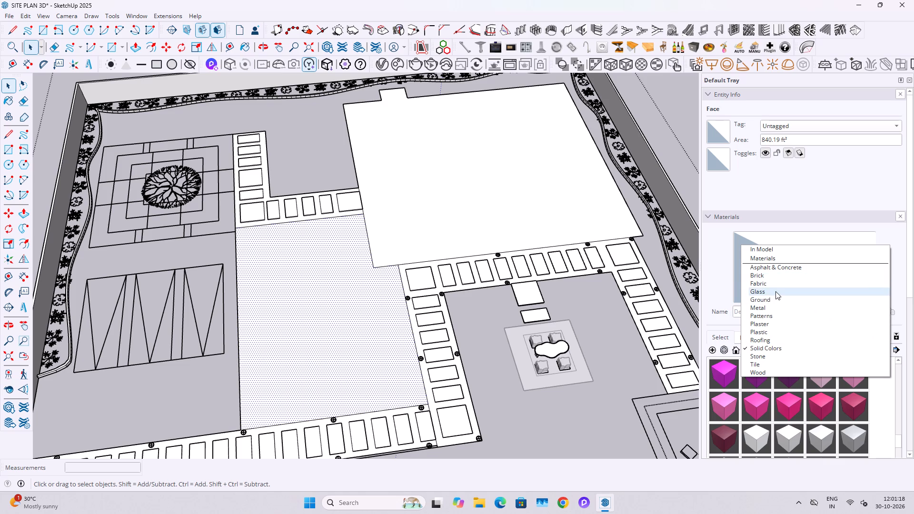
{"action": "scroll", "coordinate": [775, 313], "scroll_direction": "down", "scroll_amount": 4}
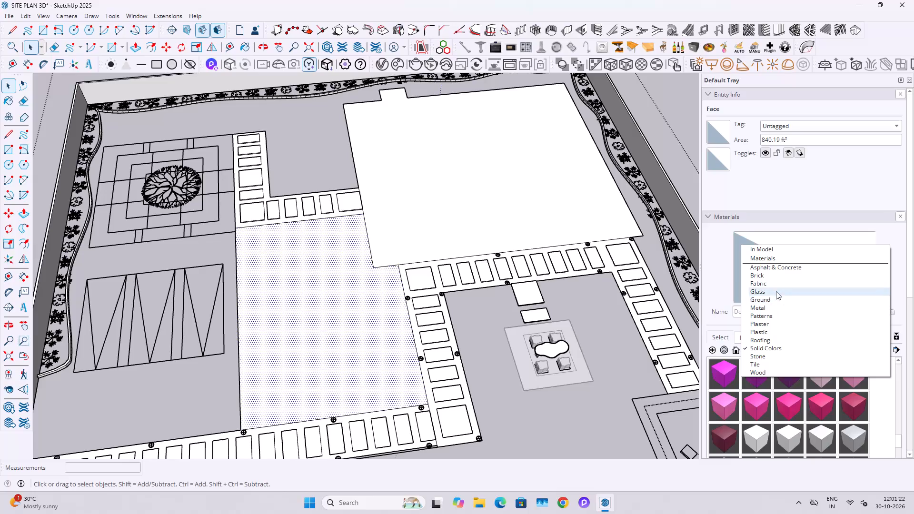
{"action": "left_click", "coordinate": [770, 302]}
{"action": "left_click", "coordinate": [784, 346]}
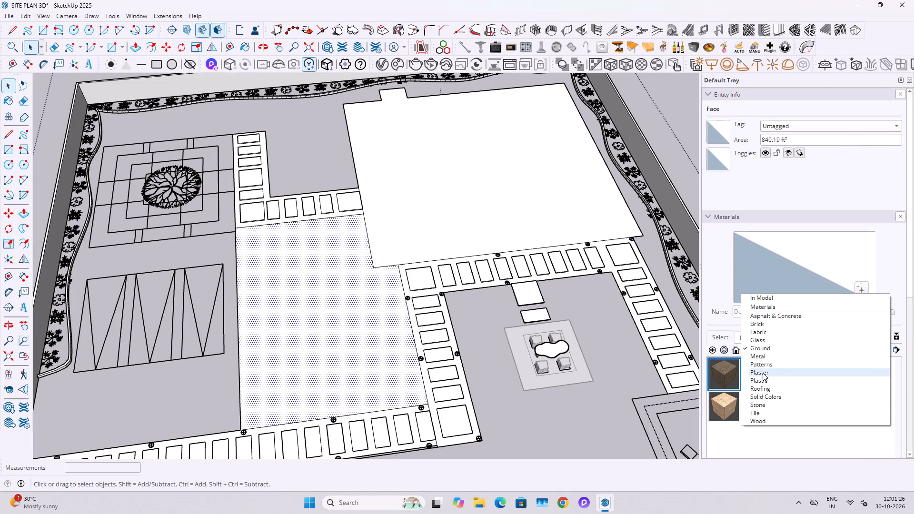
{"action": "scroll", "coordinate": [775, 370], "scroll_direction": "up", "scroll_amount": 4}
{"action": "scroll", "coordinate": [775, 370], "scroll_direction": "down", "scroll_amount": 6}
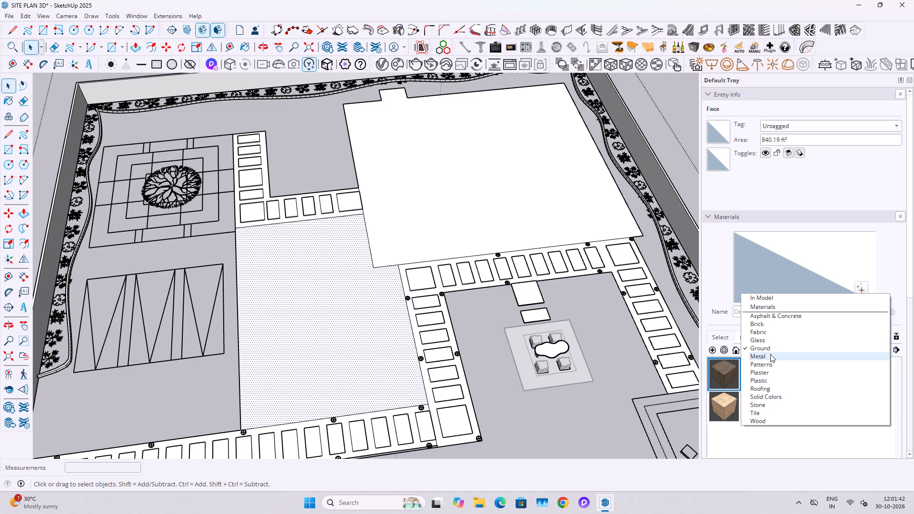
{"action": "left_click", "coordinate": [769, 349]}
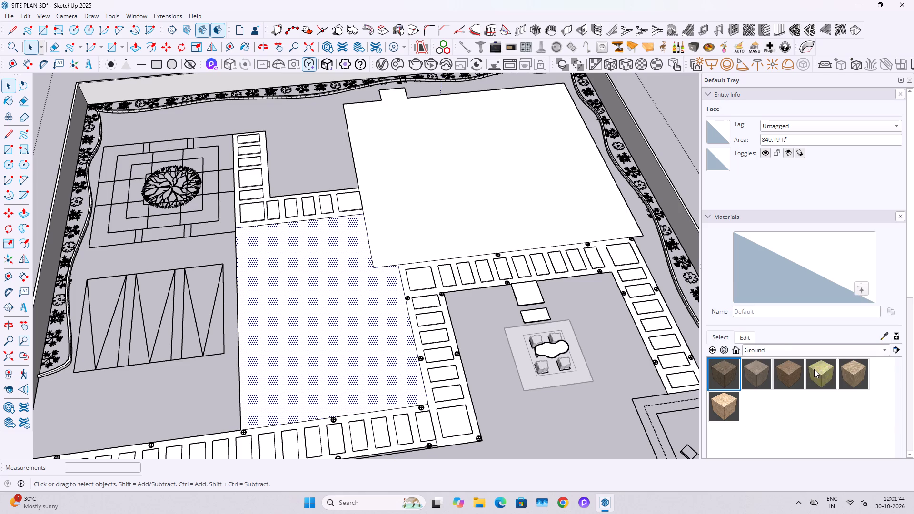
{"action": "left_click", "coordinate": [806, 370]}
{"action": "left_click", "coordinate": [830, 371]}
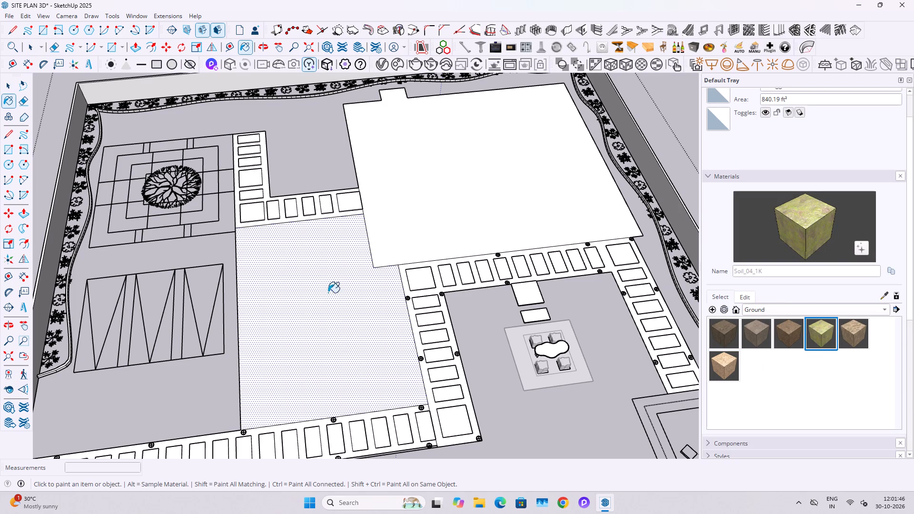
{"action": "left_click", "coordinate": [330, 294]}
Set the Soil_04_1K texture width to 10', undoing any accidental paint on the house face.
{"action": "scroll", "coordinate": [351, 313], "scroll_direction": "up", "scroll_amount": 8}
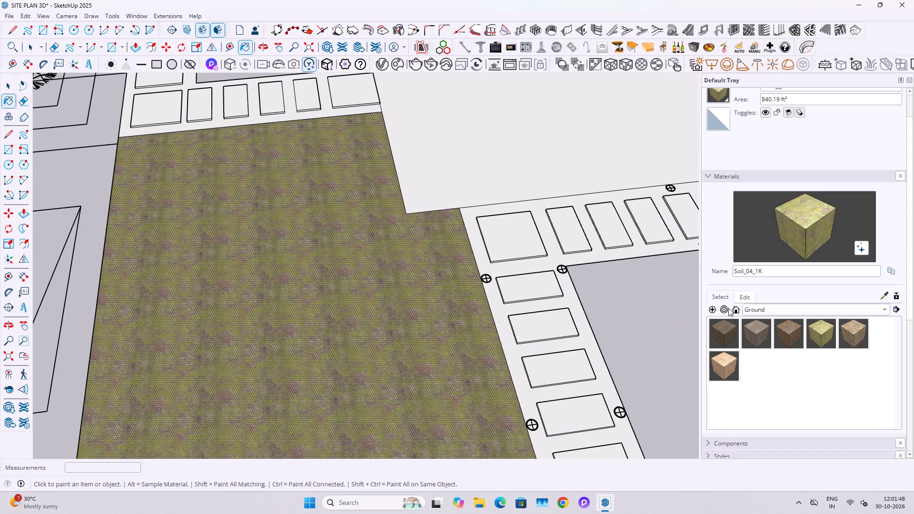
{"action": "left_click", "coordinate": [741, 299]}
{"action": "left_click_drag", "start_coordinate": [740, 417], "coordinate": [705, 427]}
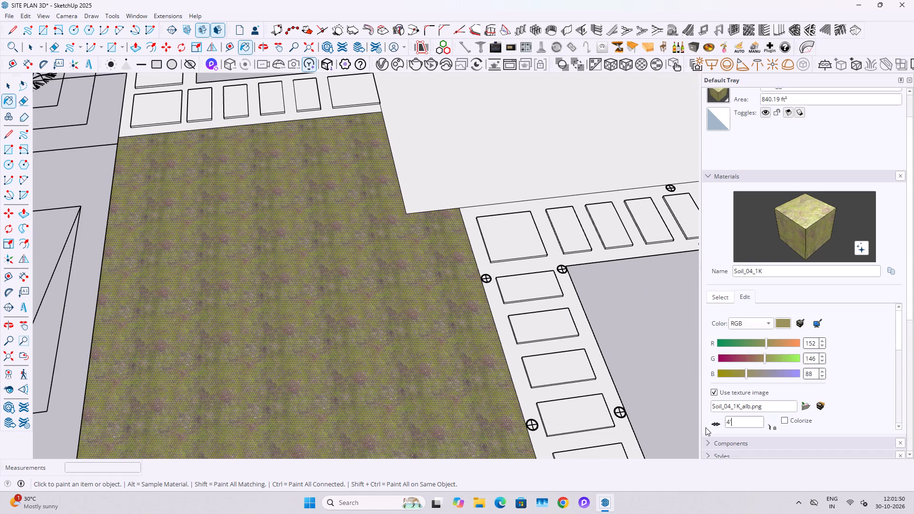
{"action": "type", "text": "6'"}
{"action": "scroll", "coordinate": [460, 381], "scroll_direction": "down", "scroll_amount": 12}
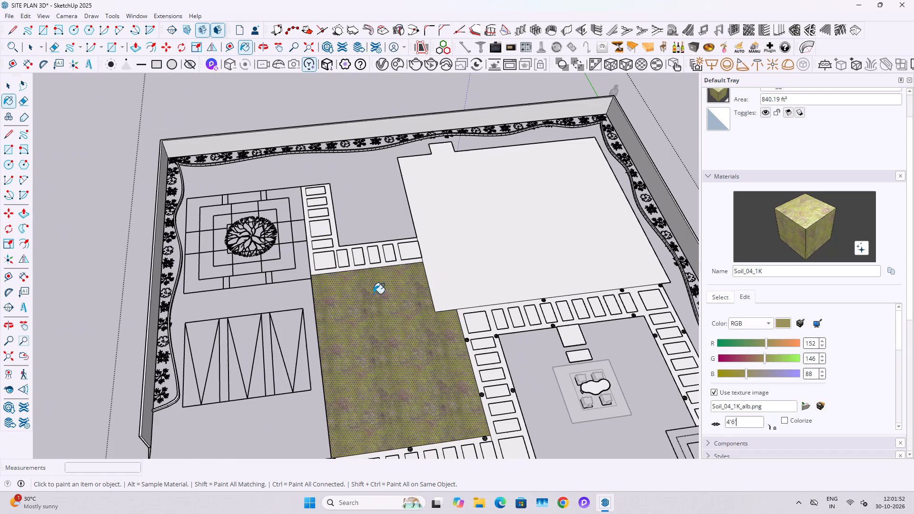
{"action": "left_click", "coordinate": [573, 224]}
{"action": "key", "text": "ctrl+z"}
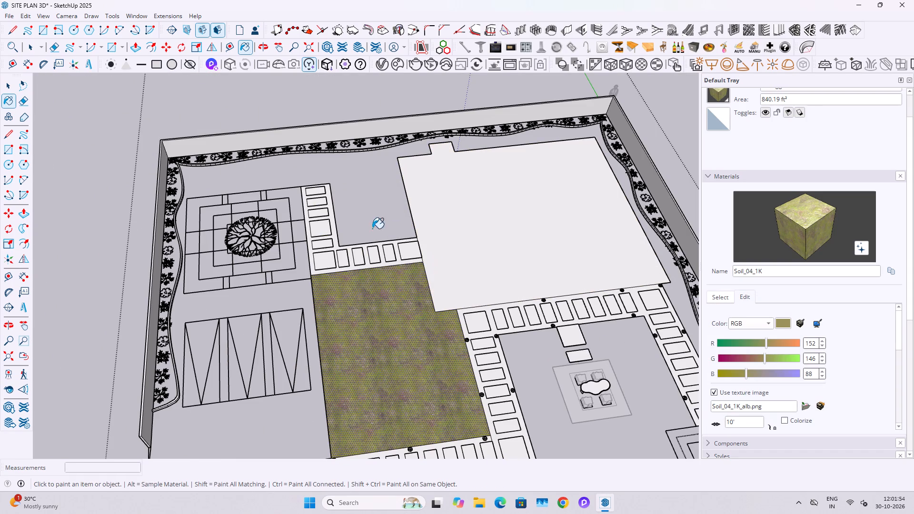
Paint the base faces of the tree courtyard path, the path around the seating area and the long entrance path with Soil_04_1K.
{"action": "scroll", "coordinate": [429, 327], "scroll_direction": "up", "scroll_amount": 7}
{"action": "left_click", "coordinate": [504, 347]}
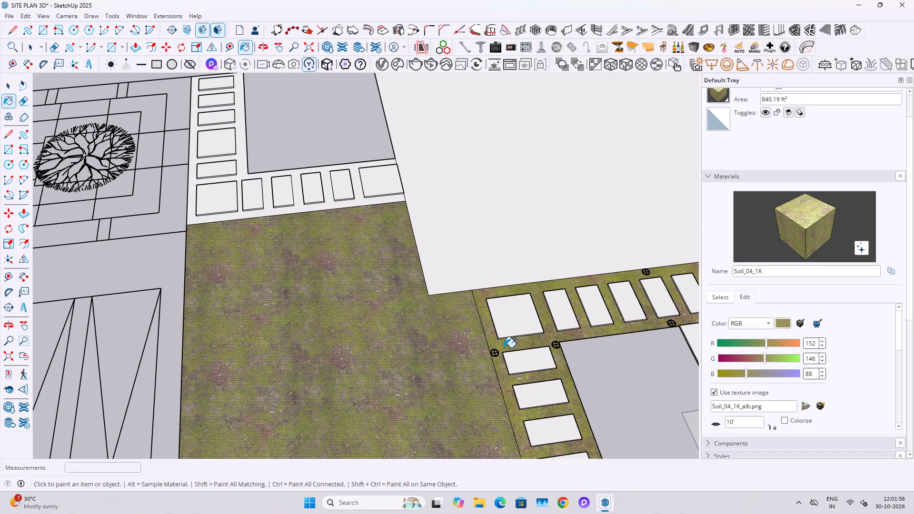
{"action": "key", "text": "ctrl+z"}
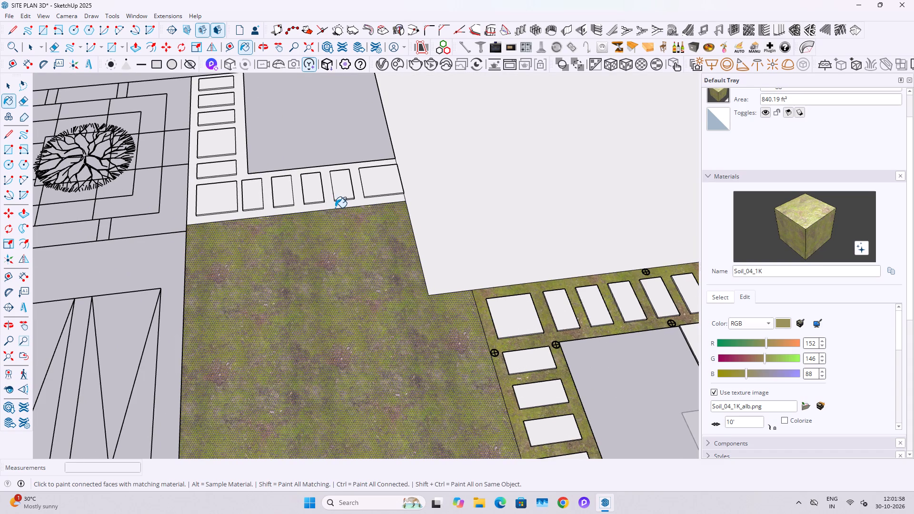
{"action": "left_click", "coordinate": [325, 202]}
{"action": "left_click", "coordinate": [324, 202]}
{"action": "left_click", "coordinate": [328, 207]}
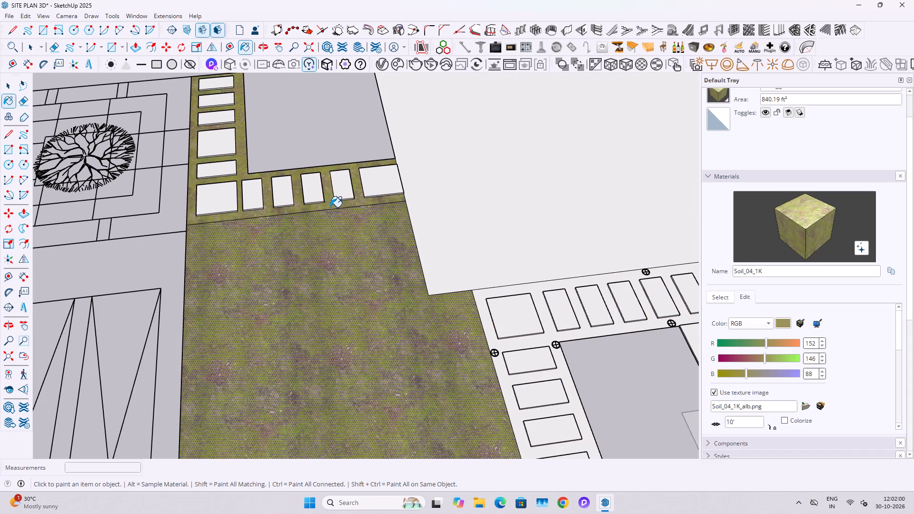
{"action": "scroll", "coordinate": [334, 208], "scroll_direction": "down", "scroll_amount": 1}
{"action": "left_click", "coordinate": [479, 323]}
{"action": "scroll", "coordinate": [301, 251], "scroll_direction": "down", "scroll_amount": 9}
{"action": "scroll", "coordinate": [319, 370], "scroll_direction": "up", "scroll_amount": 2}
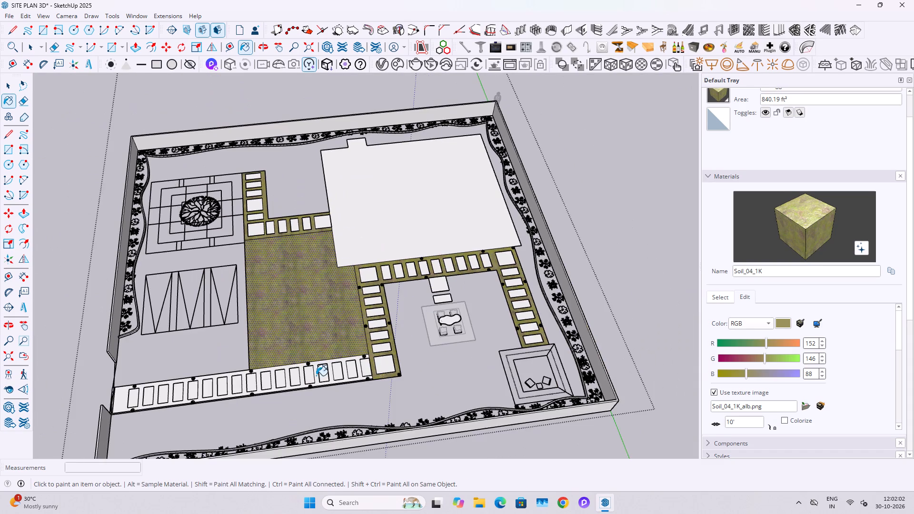
{"action": "scroll", "coordinate": [316, 376], "scroll_direction": "up", "scroll_amount": 5}
{"action": "left_click", "coordinate": [290, 369]}
{"action": "scroll", "coordinate": [288, 382], "scroll_direction": "up", "scroll_amount": 9}
{"action": "key", "text": "space"}
{"action": "key", "text": "Escape"}
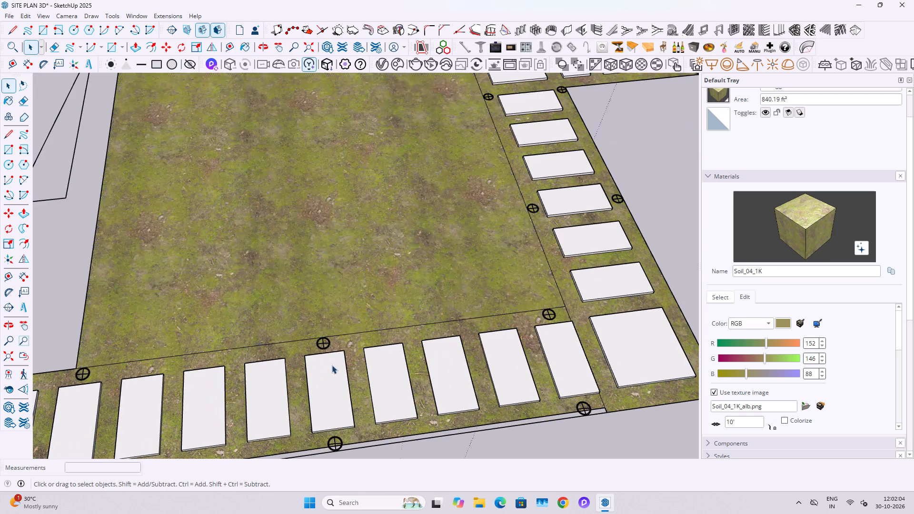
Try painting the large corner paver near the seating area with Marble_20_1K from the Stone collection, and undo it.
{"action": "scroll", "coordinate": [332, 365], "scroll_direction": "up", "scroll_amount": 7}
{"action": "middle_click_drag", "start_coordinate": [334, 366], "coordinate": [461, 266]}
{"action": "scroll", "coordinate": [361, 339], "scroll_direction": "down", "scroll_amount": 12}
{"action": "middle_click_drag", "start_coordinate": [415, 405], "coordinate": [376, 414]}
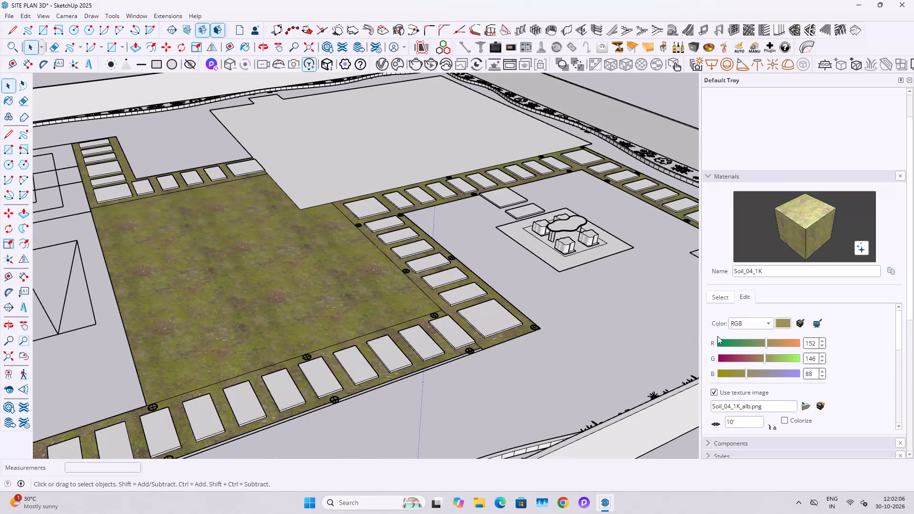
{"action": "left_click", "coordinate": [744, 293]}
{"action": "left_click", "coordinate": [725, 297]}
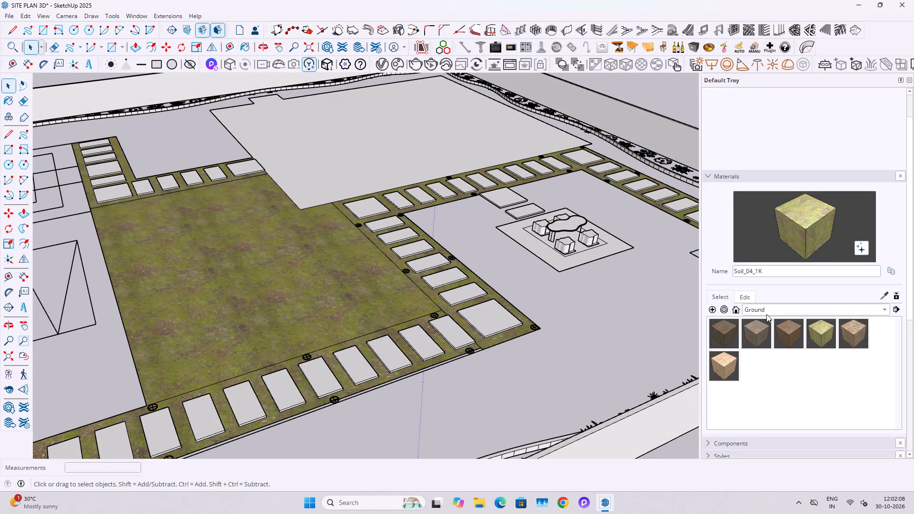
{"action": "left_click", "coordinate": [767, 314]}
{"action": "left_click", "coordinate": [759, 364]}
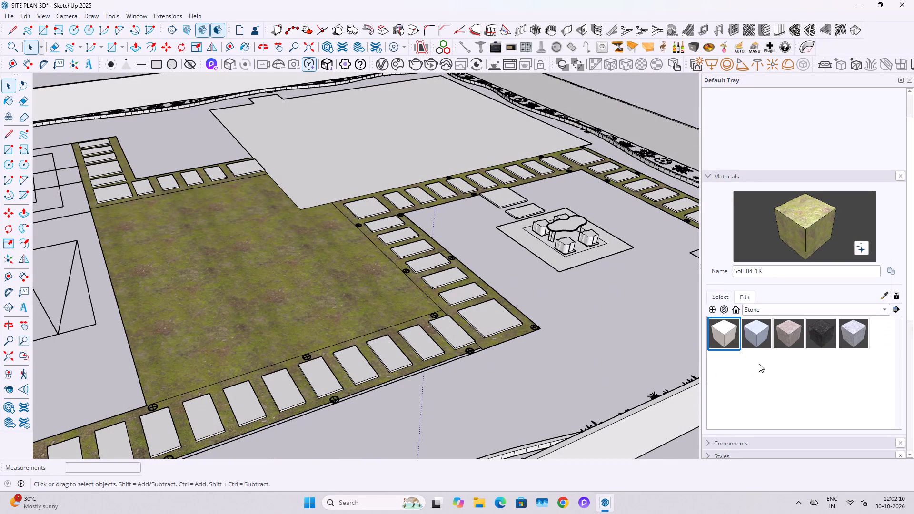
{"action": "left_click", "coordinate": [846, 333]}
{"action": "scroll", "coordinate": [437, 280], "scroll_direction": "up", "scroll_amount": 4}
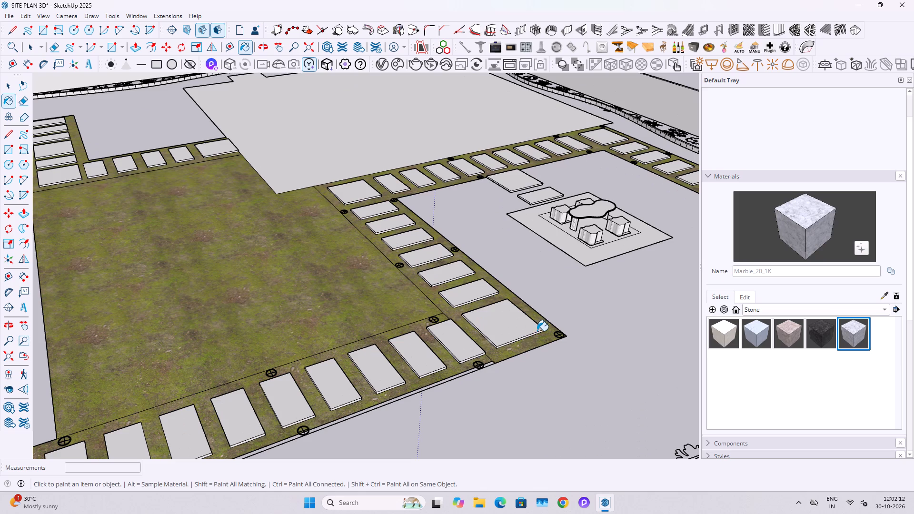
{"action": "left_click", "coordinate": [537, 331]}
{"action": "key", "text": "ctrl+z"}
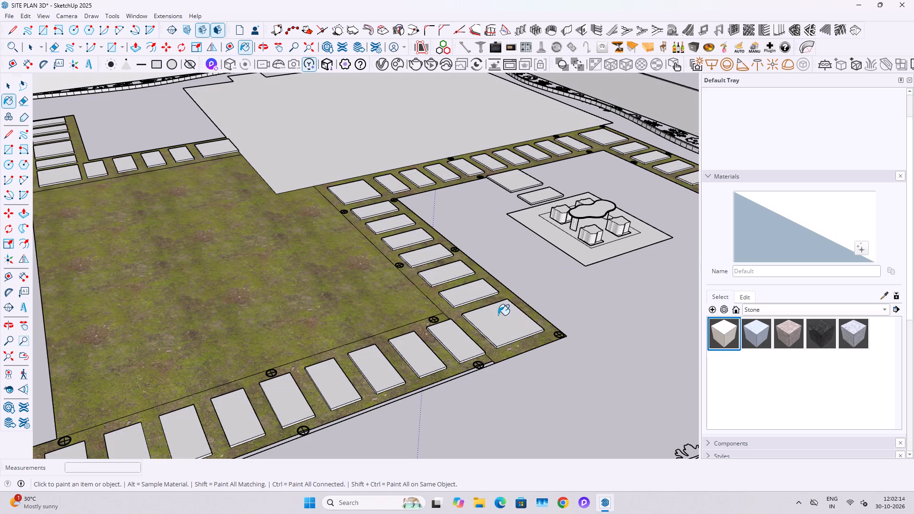
Open the paver group and paint the end paver of the path beside the curved planter, top and sides, with Marble_01_1K.
{"action": "key", "text": "space"}
{"action": "double_click", "coordinate": [417, 228]}
{"action": "middle_click_drag", "start_coordinate": [437, 243], "coordinate": [307, 354]}
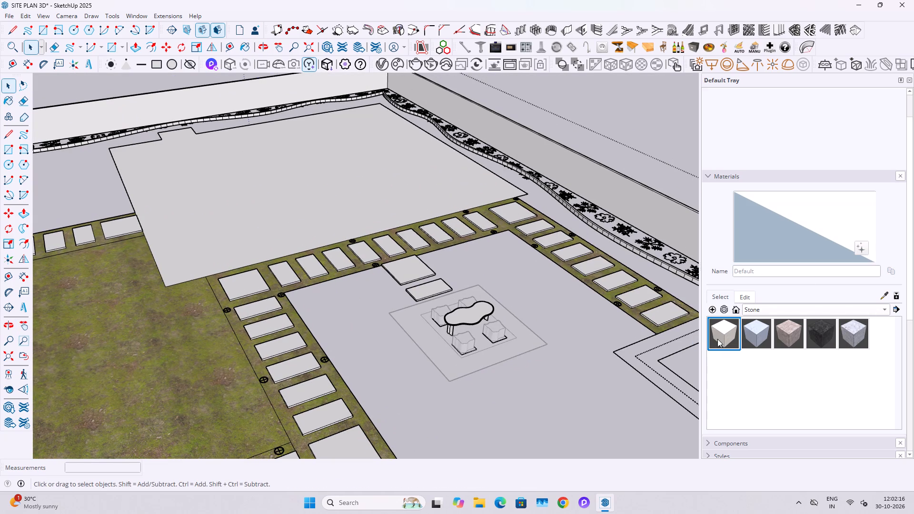
{"action": "left_click", "coordinate": [736, 326]}
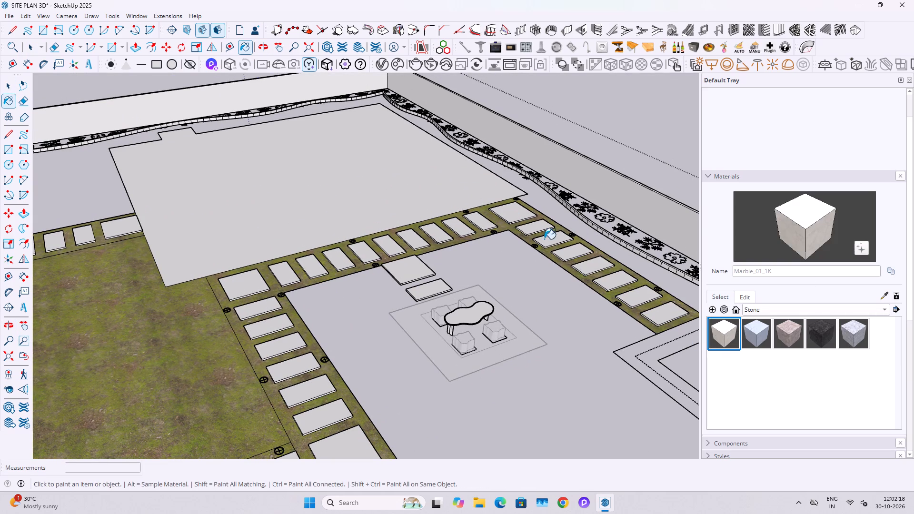
{"action": "scroll", "coordinate": [616, 329], "scroll_direction": "up", "scroll_amount": 8}
{"action": "left_click", "coordinate": [666, 311]}
{"action": "scroll", "coordinate": [640, 280], "scroll_direction": "up", "scroll_amount": 8}
{"action": "middle_click_drag", "start_coordinate": [612, 307], "coordinate": [474, 304]}
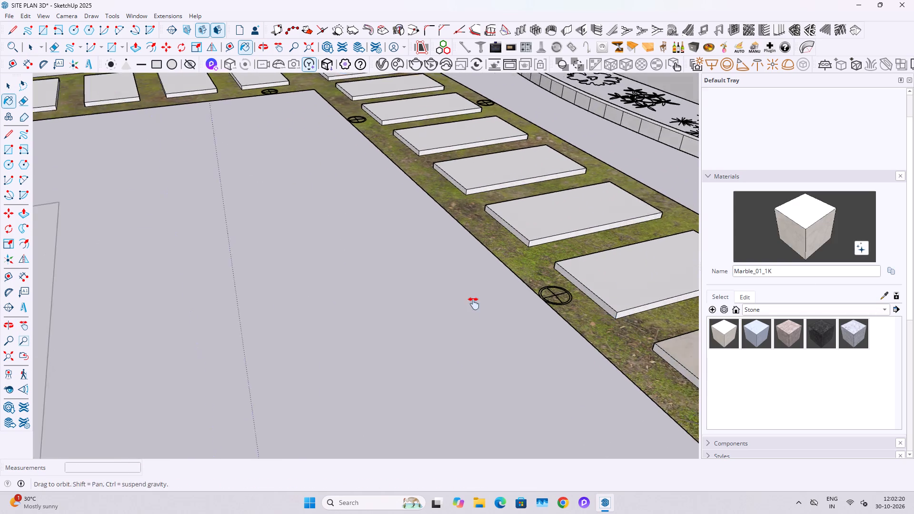
{"action": "middle_click_drag", "start_coordinate": [474, 304], "coordinate": [262, 302]}
{"action": "scroll", "coordinate": [453, 415], "scroll_direction": "up", "scroll_amount": 4}
{"action": "middle_click_drag", "start_coordinate": [455, 426], "coordinate": [466, 302]}
{"action": "left_click", "coordinate": [426, 451]}
{"action": "middle_click_drag", "start_coordinate": [344, 398], "coordinate": [490, 376]}
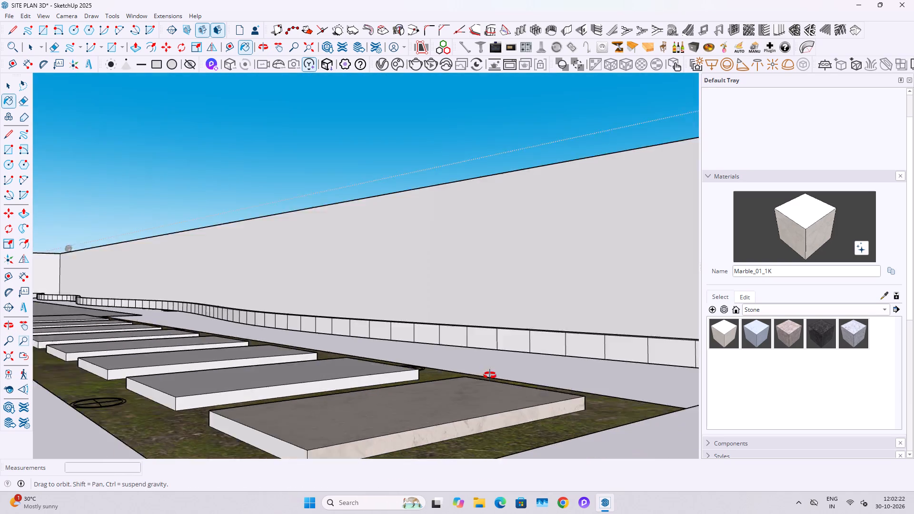
{"action": "middle_click_drag", "start_coordinate": [490, 376], "coordinate": [515, 388]}
{"action": "left_click", "coordinate": [334, 452]}
Paint the tops and sides of the next two pavers beside the curved planter with Marble_01_1K.
{"action": "left_click", "coordinate": [268, 360]}
{"action": "left_click", "coordinate": [219, 400]}
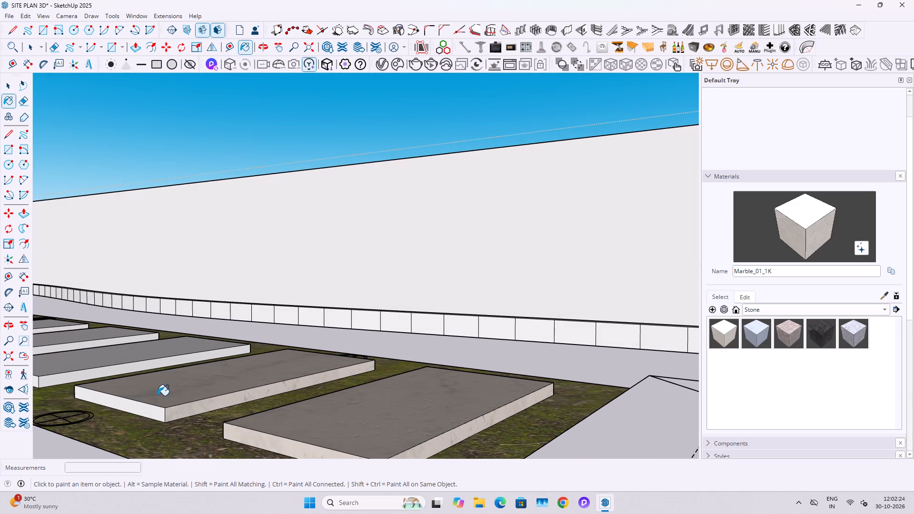
{"action": "left_click", "coordinate": [153, 406]}
{"action": "middle_click_drag", "start_coordinate": [192, 350], "coordinate": [202, 457]}
{"action": "scroll", "coordinate": [257, 407], "scroll_direction": "down", "scroll_amount": 5}
{"action": "left_click", "coordinate": [162, 393]}
{"action": "scroll", "coordinate": [158, 413], "scroll_direction": "up", "scroll_amount": 3}
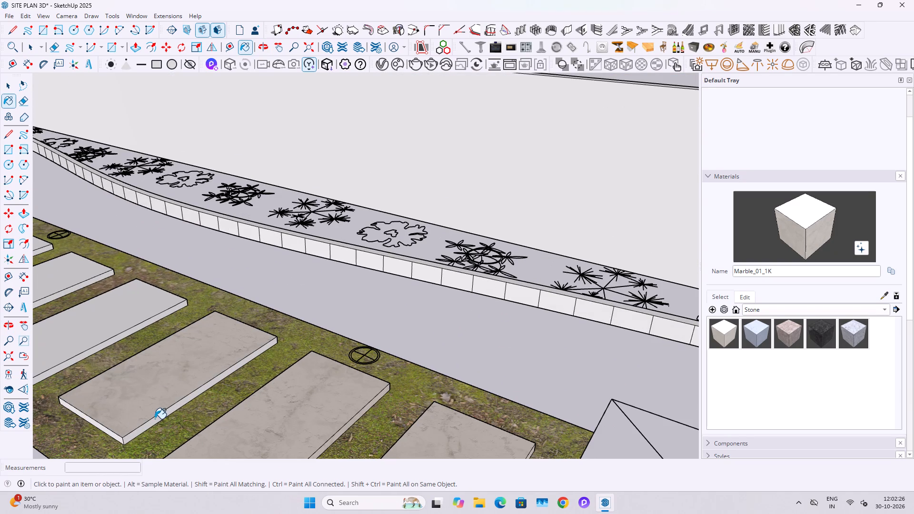
{"action": "left_click", "coordinate": [155, 419]}
{"action": "left_click", "coordinate": [112, 427]}
{"action": "left_click", "coordinate": [109, 432]}
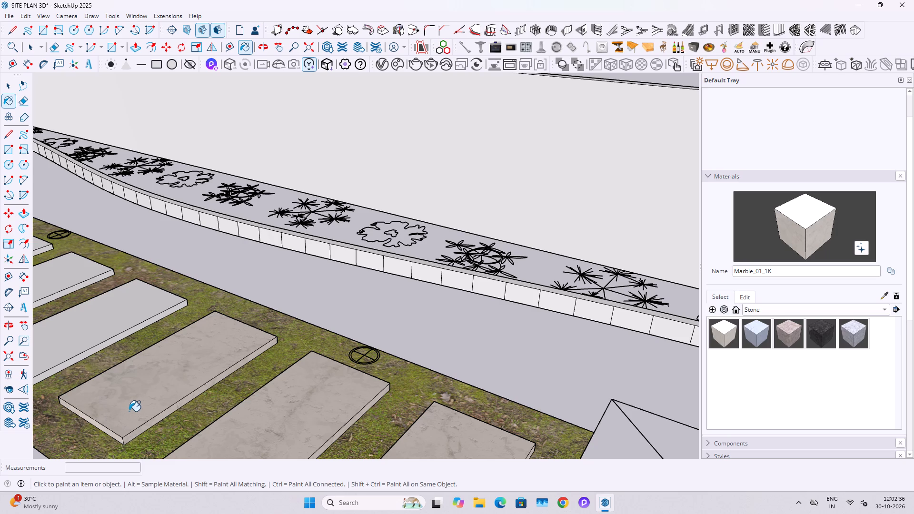
Paint the following three pavers beside the curved planter, tops and visible sides, with Marble_01_1K.
{"action": "left_click", "coordinate": [117, 339]}
{"action": "left_click", "coordinate": [110, 326]}
{"action": "middle_click_drag", "start_coordinate": [107, 327], "coordinate": [348, 337]}
{"action": "scroll", "coordinate": [348, 336], "scroll_direction": "up", "scroll_amount": 1, "text": "shift"}
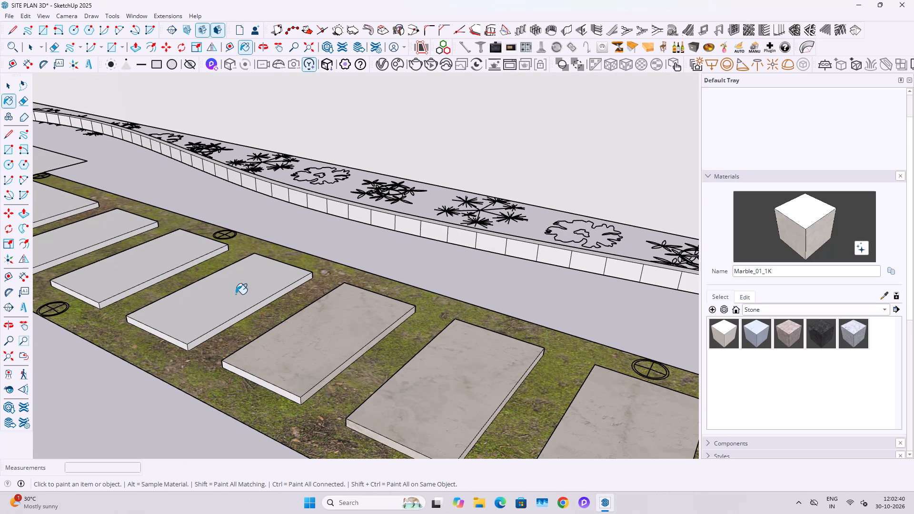
{"action": "left_click", "coordinate": [234, 294]}
{"action": "left_click", "coordinate": [218, 330]}
{"action": "left_click", "coordinate": [172, 337]}
{"action": "left_click", "coordinate": [144, 268]}
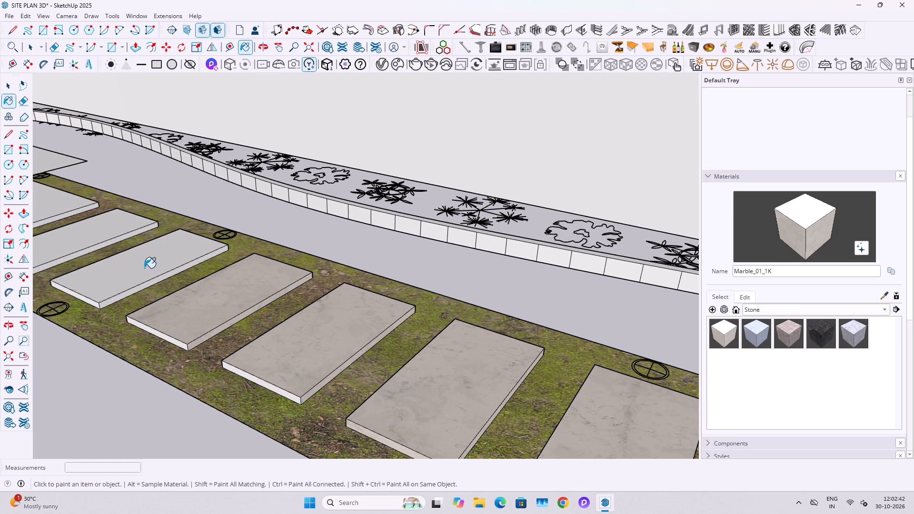
{"action": "left_click", "coordinate": [142, 286]}
{"action": "left_click", "coordinate": [83, 298]}
Paint the large paver at the house corner near the curved planter with Marble_01_1K, undoing any accidental paint on the house face.
{"action": "middle_click_drag", "start_coordinate": [81, 277], "coordinate": [215, 339]}
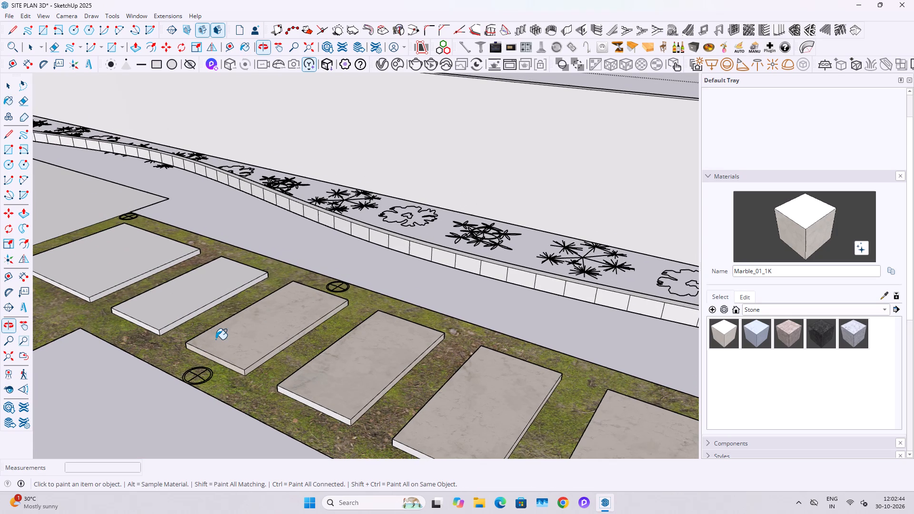
{"action": "left_click", "coordinate": [134, 257]}
{"action": "left_click", "coordinate": [108, 293]}
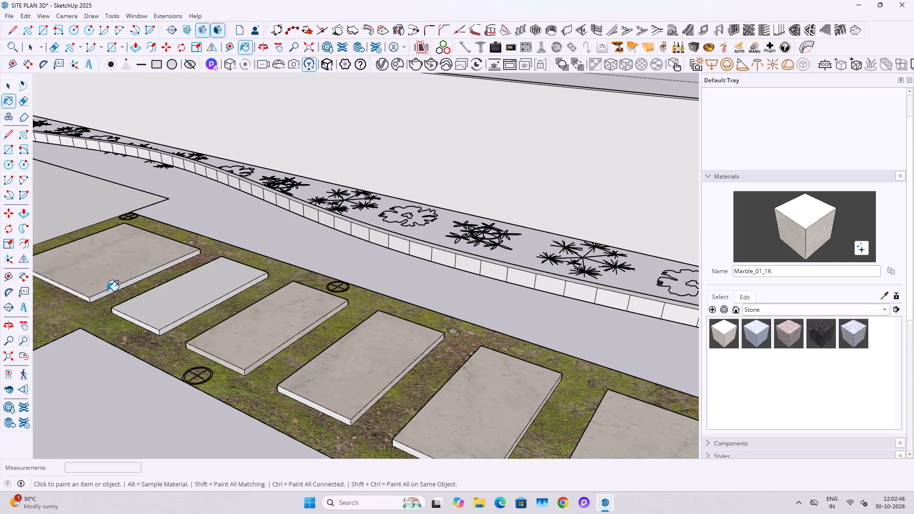
{"action": "left_click", "coordinate": [85, 296]}
{"action": "left_click", "coordinate": [61, 220]}
{"action": "middle_click_drag", "start_coordinate": [67, 223], "coordinate": [407, 286], "text": "shift"}
{"action": "key", "text": "ctrl+z"}
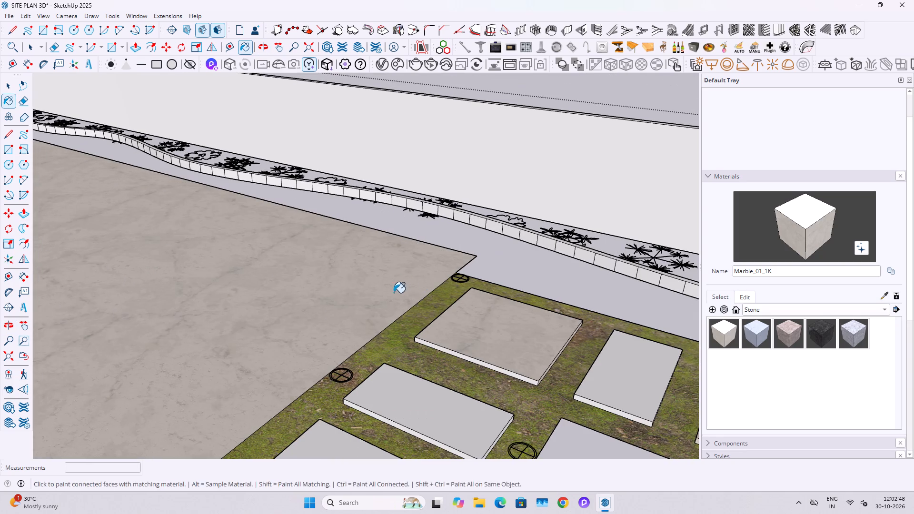
Paint the first two pavers after that corner paver on the path along the house with Marble_01_1K, including their sides.
{"action": "left_click", "coordinate": [411, 412]}
{"action": "middle_click_drag", "start_coordinate": [431, 432], "coordinate": [285, 239], "text": "shift"}
{"action": "left_click", "coordinate": [312, 255]}
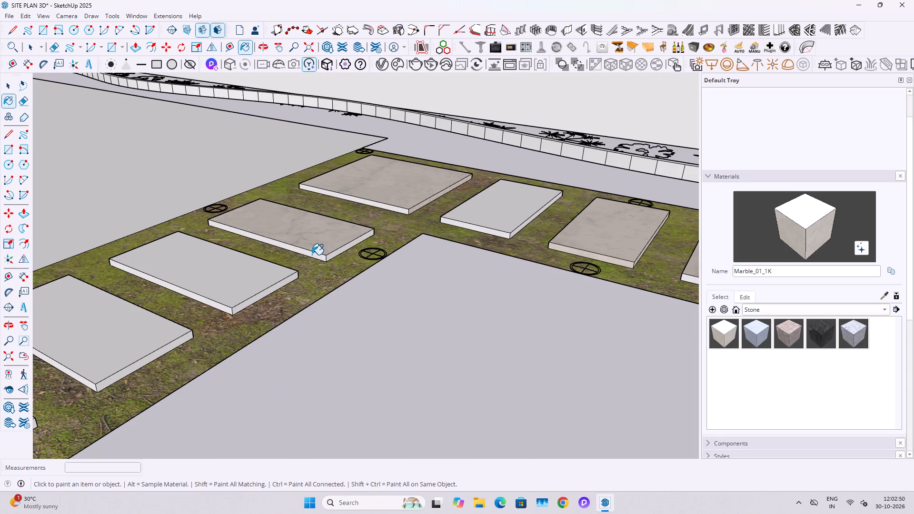
{"action": "left_click", "coordinate": [341, 249]}
{"action": "left_click", "coordinate": [254, 269]}
{"action": "left_click", "coordinate": [229, 307]}
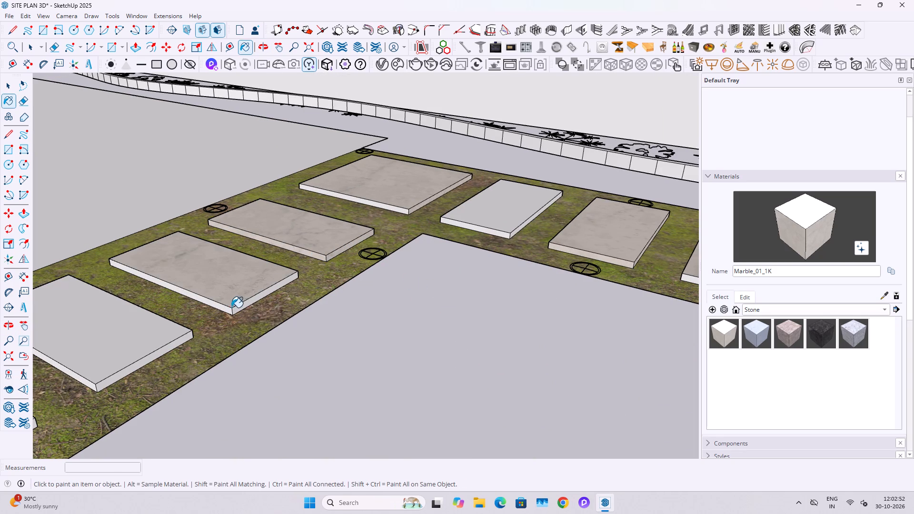
{"action": "left_click", "coordinate": [248, 306]}
{"action": "left_click", "coordinate": [242, 302]}
{"action": "left_click", "coordinate": [238, 307]}
{"action": "scroll", "coordinate": [230, 310], "scroll_direction": "up", "scroll_amount": 2}
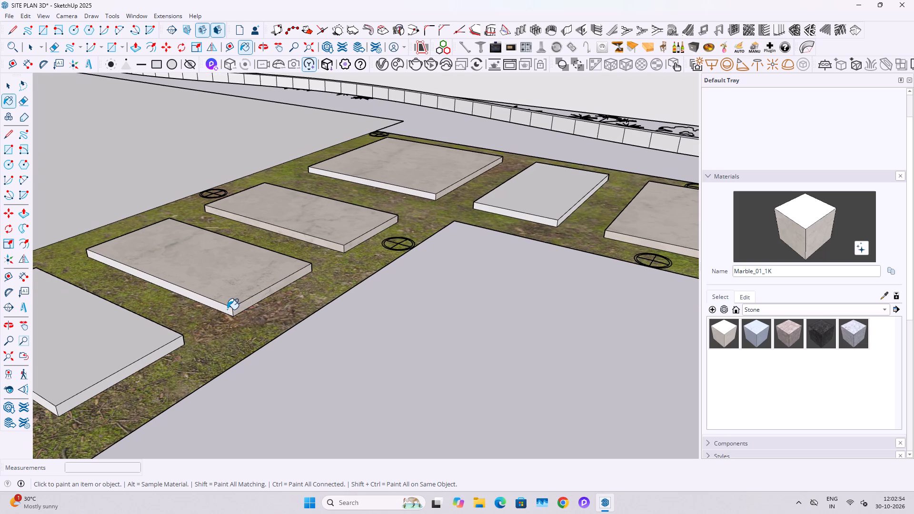
{"action": "left_click", "coordinate": [227, 309]}
Paint the next two pavers along the house with Marble_01_1K, including their sides, undoing any accidental paint beside them.
{"action": "left_click", "coordinate": [160, 312]}
{"action": "key", "text": "ctrl+z"}
{"action": "left_click", "coordinate": [152, 334]}
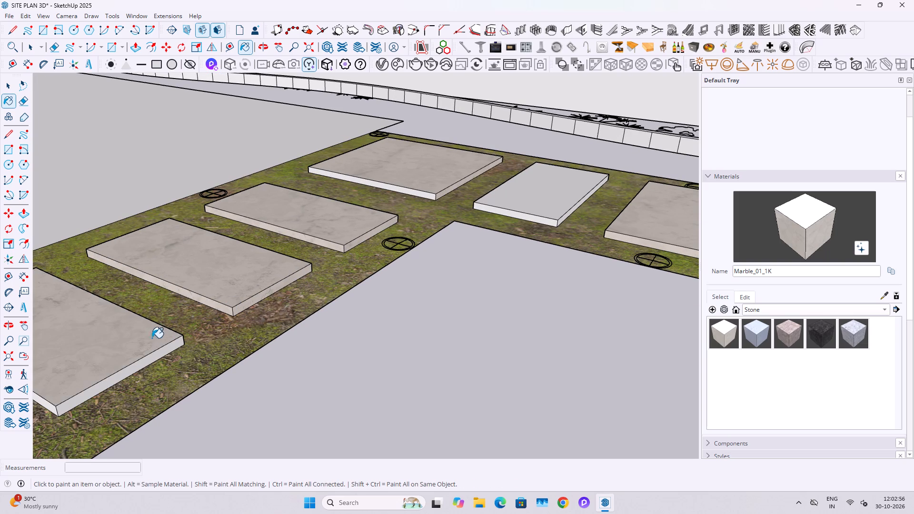
{"action": "left_click", "coordinate": [157, 354]}
{"action": "middle_click_drag", "start_coordinate": [142, 353], "coordinate": [260, 295], "text": "shift"}
{"action": "left_click", "coordinate": [179, 339]}
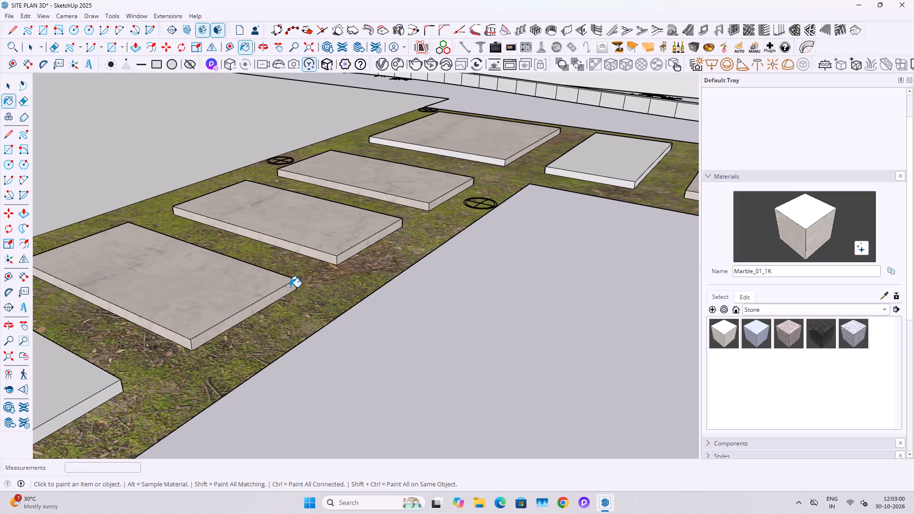
{"action": "scroll", "coordinate": [290, 287], "scroll_direction": "down", "scroll_amount": 5}
{"action": "middle_click_drag", "start_coordinate": [235, 306], "coordinate": [430, 218], "text": "shift"}
{"action": "left_click", "coordinate": [345, 252]}
{"action": "scroll", "coordinate": [337, 267], "scroll_direction": "up", "scroll_amount": 5}
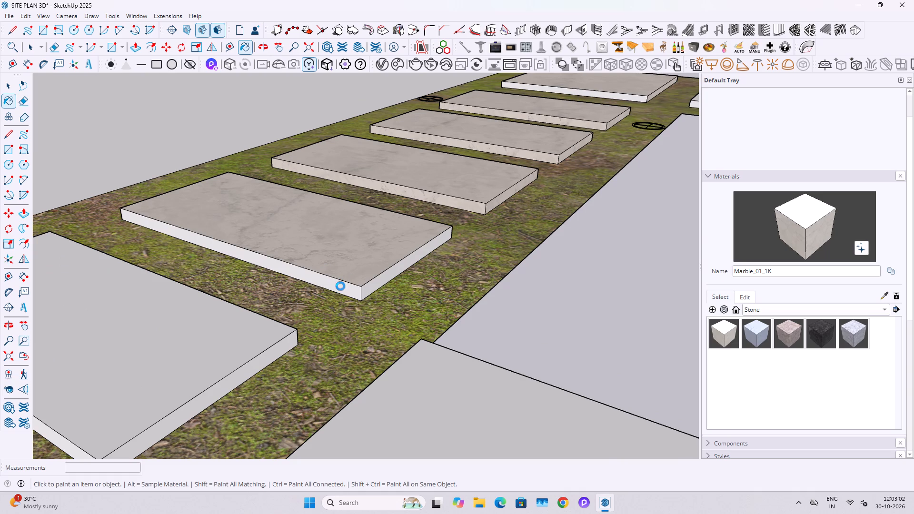
{"action": "left_click", "coordinate": [340, 286]}
{"action": "left_click", "coordinate": [370, 282]}
Paint the following two pavers along the house, opposite the seating area, with Marble_01_1K on tops and sides.
{"action": "left_click", "coordinate": [220, 315]}
{"action": "left_click", "coordinate": [224, 379]}
{"action": "middle_click_drag", "start_coordinate": [213, 386], "coordinate": [515, 209], "text": "shift"}
{"action": "left_click", "coordinate": [396, 242]}
{"action": "left_click", "coordinate": [275, 348]}
{"action": "left_click", "coordinate": [306, 373]}
{"action": "middle_click_drag", "start_coordinate": [333, 342], "coordinate": [137, 341]}
{"action": "middle_click_drag", "start_coordinate": [409, 291], "coordinate": [232, 266]}
{"action": "left_click", "coordinate": [338, 281]}
{"action": "scroll", "coordinate": [319, 275], "scroll_direction": "down", "scroll_amount": 6}
{"action": "middle_click_drag", "start_coordinate": [251, 263], "coordinate": [252, 263]}
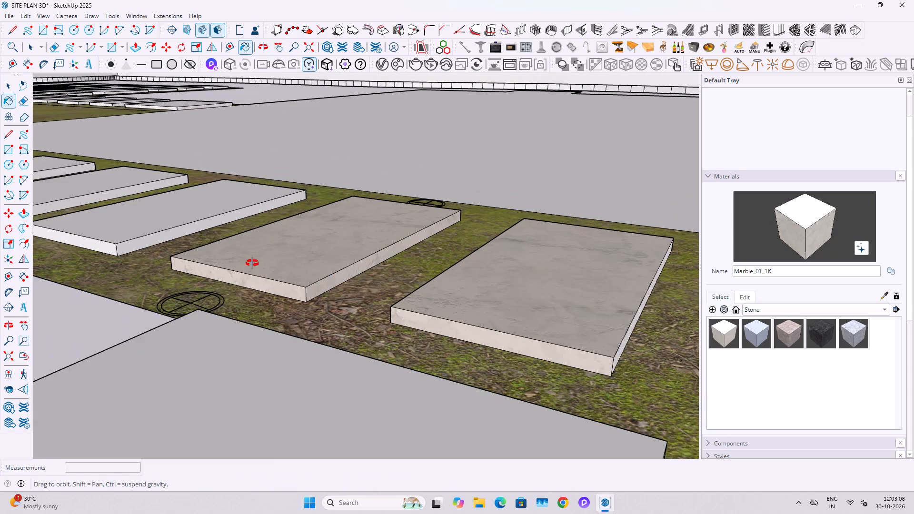
{"action": "middle_click_drag", "start_coordinate": [252, 263], "coordinate": [518, 239]}
{"action": "left_click", "coordinate": [171, 320]}
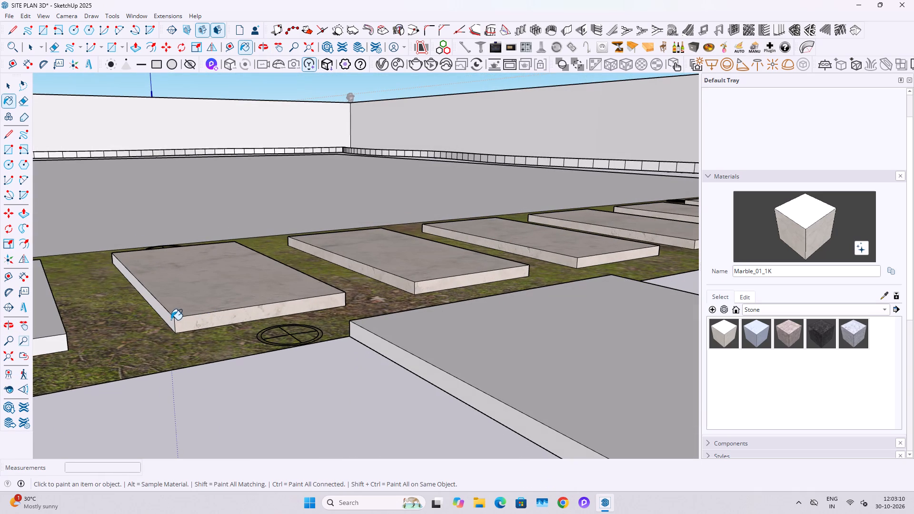
Paint the top and all visible sides of the next paver along the house with Marble_01_1K.
{"action": "middle_click_drag", "start_coordinate": [194, 301], "coordinate": [736, 202]}
{"action": "left_click", "coordinate": [555, 210]}
{"action": "left_click", "coordinate": [550, 237]}
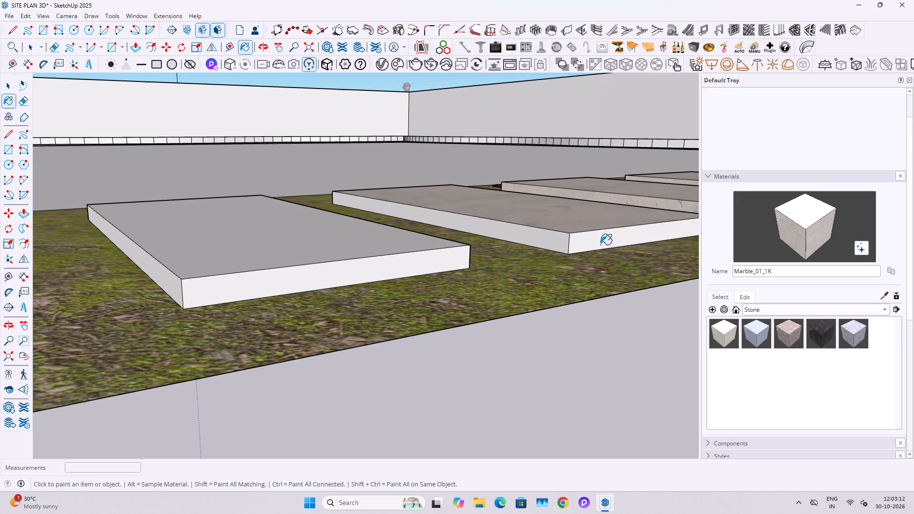
{"action": "left_click", "coordinate": [609, 246]}
{"action": "middle_click_drag", "start_coordinate": [638, 241], "coordinate": [242, 233]}
{"action": "middle_click_drag", "start_coordinate": [498, 302], "coordinate": [228, 234]}
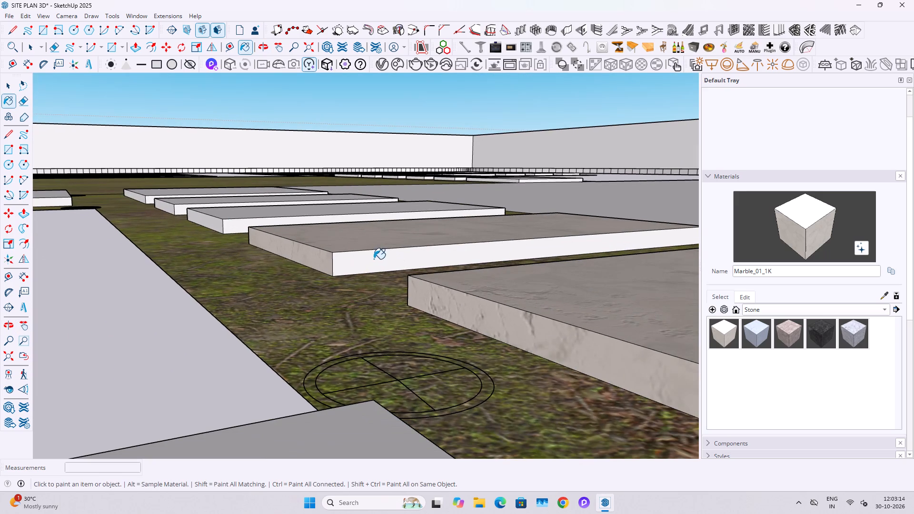
{"action": "left_click", "coordinate": [373, 257]}
{"action": "middle_click_drag", "start_coordinate": [340, 244], "coordinate": [470, 287]}
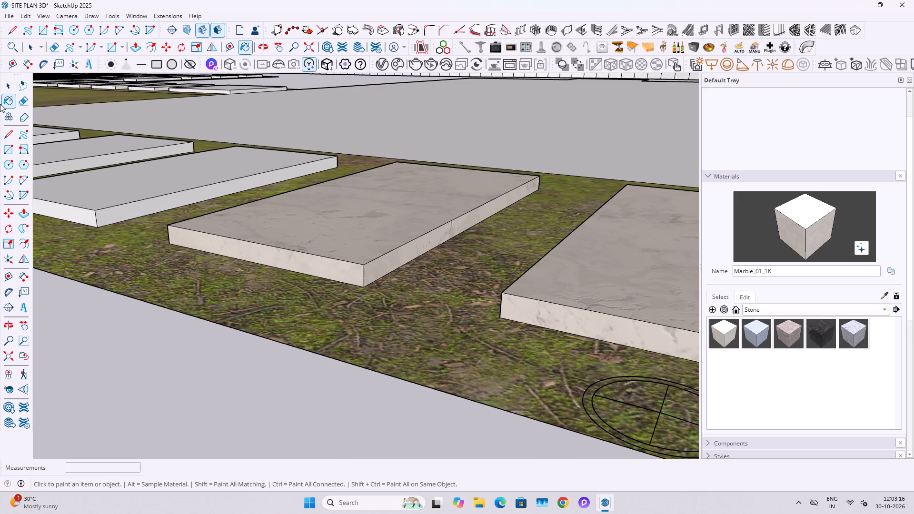
Paint the last two regular pavers before the large lawn-side corner paver with Marble_01_1K, including their sides.
{"action": "left_click", "coordinate": [103, 163]}
{"action": "left_click", "coordinate": [98, 217]}
{"action": "left_click", "coordinate": [80, 217]}
{"action": "left_click", "coordinate": [94, 189]}
{"action": "middle_click_drag", "start_coordinate": [99, 187], "coordinate": [236, 223]}
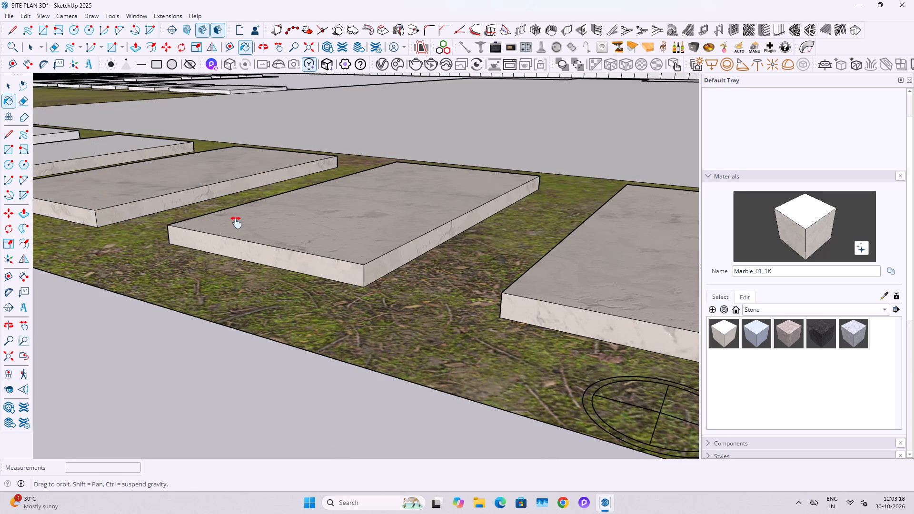
{"action": "middle_click_drag", "start_coordinate": [236, 223], "coordinate": [437, 268]}
{"action": "left_click", "coordinate": [233, 222]}
{"action": "left_click", "coordinate": [232, 257]}
{"action": "middle_click_drag", "start_coordinate": [250, 216], "coordinate": [279, 253]}
{"action": "scroll", "coordinate": [272, 242], "scroll_direction": "down", "scroll_amount": 4}
Paint the large paver at the house corner beside the lawn, top and sides, with Marble_01_1K.
{"action": "left_click", "coordinate": [161, 199]}
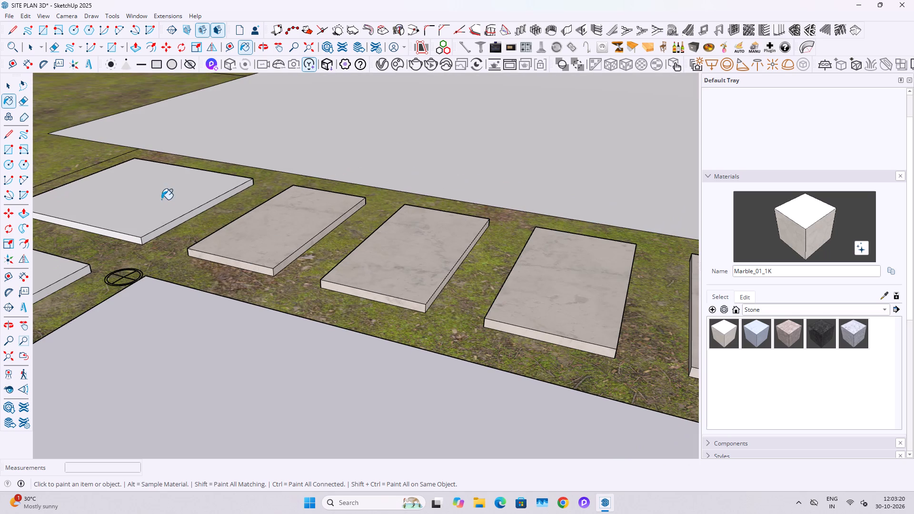
{"action": "left_click", "coordinate": [151, 231]}
{"action": "left_click", "coordinate": [115, 235]}
{"action": "left_click", "coordinate": [152, 234]}
{"action": "scroll", "coordinate": [184, 213], "scroll_direction": "down", "scroll_amount": 4}
Paint the tops and near sides of the first two pavers on the path between lawn and seating area with Marble_01_1K.
{"action": "middle_click_drag", "start_coordinate": [89, 236], "coordinate": [364, 192], "text": "shift"}
{"action": "left_click", "coordinate": [322, 207]}
{"action": "left_click", "coordinate": [334, 219]}
{"action": "left_click", "coordinate": [397, 218]}
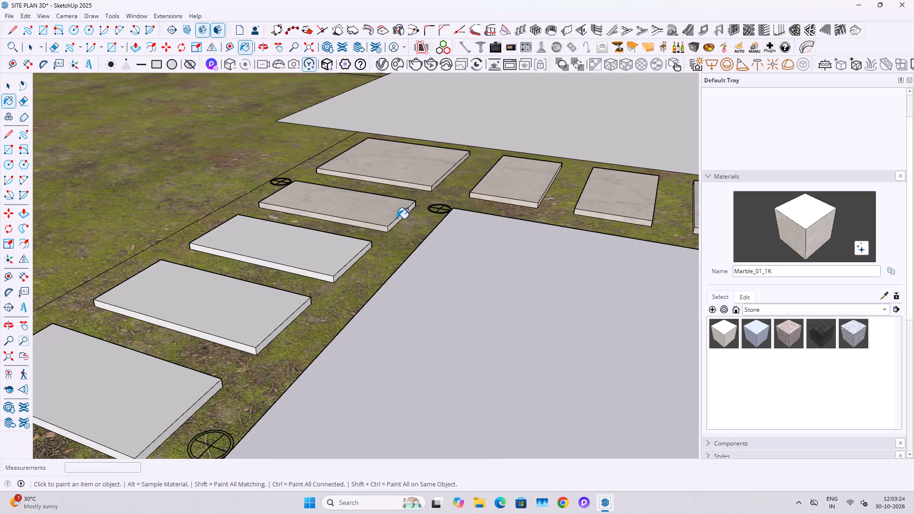
{"action": "scroll", "coordinate": [392, 220], "scroll_direction": "up", "scroll_amount": 3}
{"action": "left_click", "coordinate": [389, 227]}
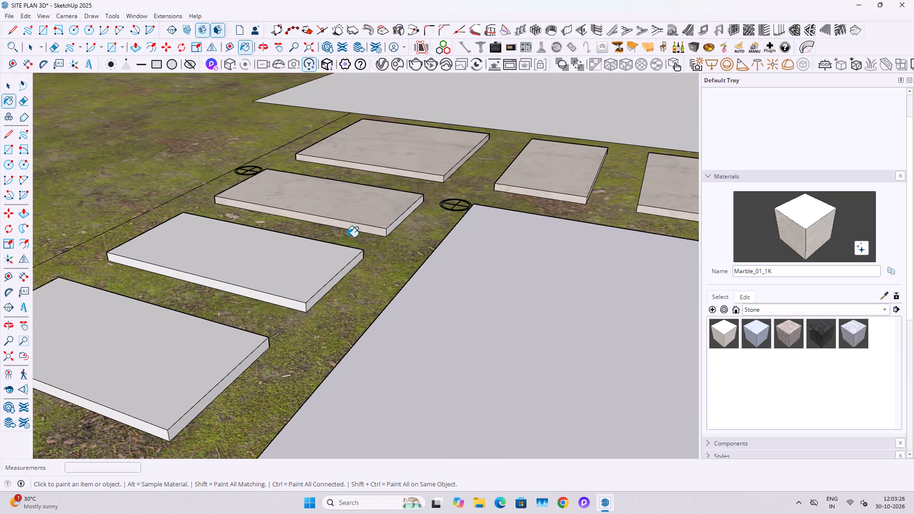
{"action": "left_click", "coordinate": [306, 250]}
{"action": "left_click", "coordinate": [275, 296]}
{"action": "left_click", "coordinate": [316, 295]}
Paint the remaining side faces of the first two pavers on the lawn-side path with Marble_01_1K.
{"action": "middle_click_drag", "start_coordinate": [384, 252], "coordinate": [40, 245]}
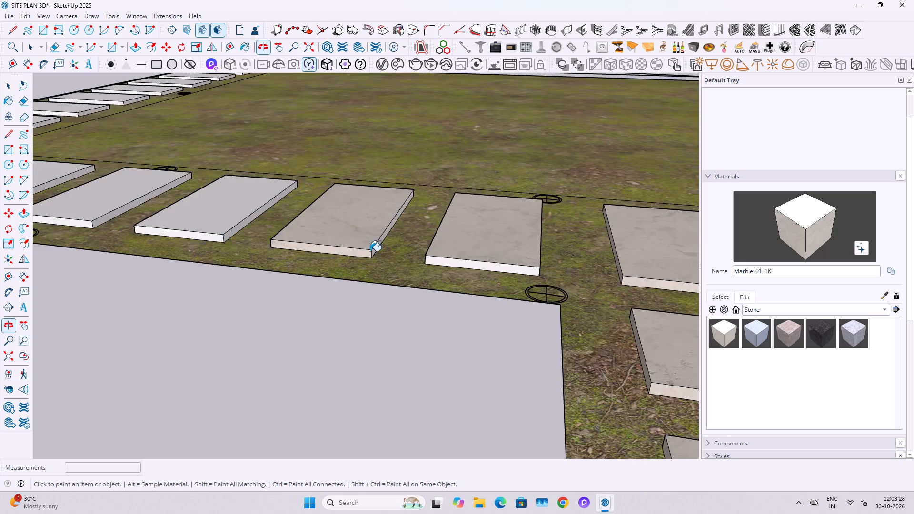
{"action": "middle_click_drag", "start_coordinate": [355, 249], "coordinate": [286, 225]}
{"action": "scroll", "coordinate": [414, 251], "scroll_direction": "up", "scroll_amount": 3}
{"action": "left_click", "coordinate": [397, 237]}
{"action": "left_click", "coordinate": [450, 268]}
{"action": "middle_click_drag", "start_coordinate": [454, 259], "coordinate": [394, 239]}
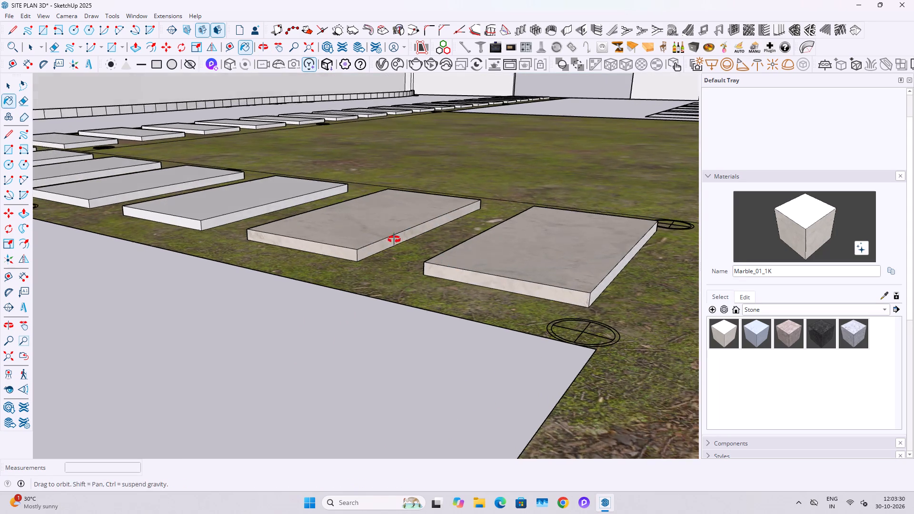
{"action": "middle_click_drag", "start_coordinate": [394, 239], "coordinate": [394, 239]}
{"action": "left_click", "coordinate": [588, 297]}
Paint the top and side faces of the third paver on the lawn-side path with Marble_01_1K.
{"action": "scroll", "coordinate": [420, 249], "scroll_direction": "down", "scroll_amount": 1}
{"action": "left_click", "coordinate": [322, 220]}
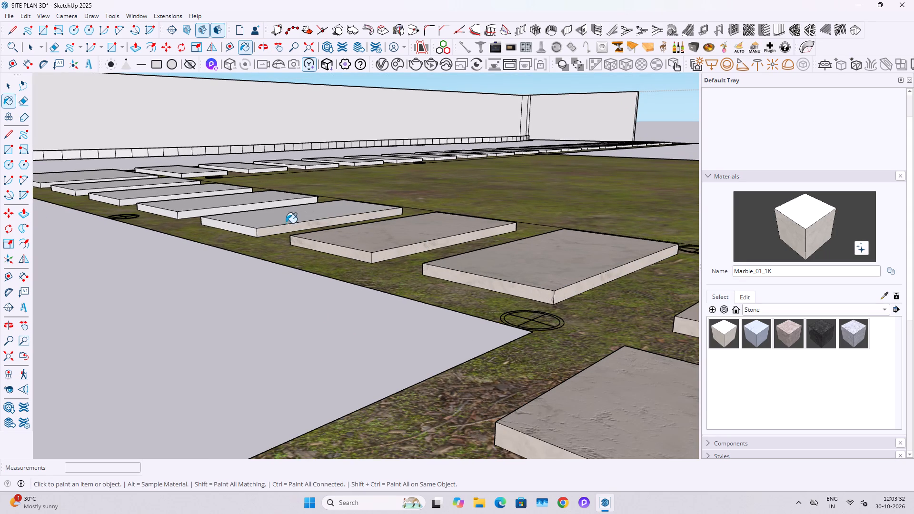
{"action": "left_click", "coordinate": [276, 209]}
{"action": "left_click", "coordinate": [225, 223]}
{"action": "middle_click_drag", "start_coordinate": [207, 213], "coordinate": [482, 263]}
{"action": "scroll", "coordinate": [308, 266], "scroll_direction": "up", "scroll_amount": 2}
{"action": "middle_click_drag", "start_coordinate": [249, 268], "coordinate": [275, 249]}
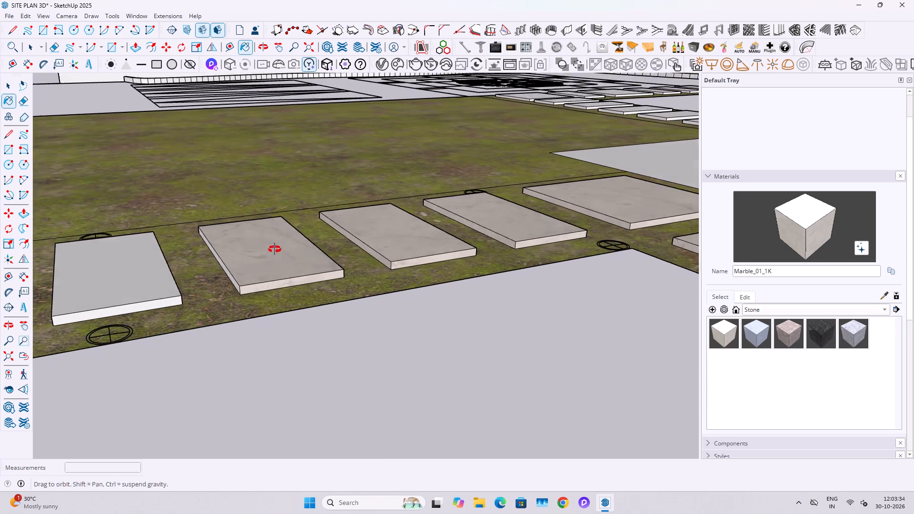
{"action": "middle_click_drag", "start_coordinate": [275, 249], "coordinate": [277, 250]}
{"action": "left_click", "coordinate": [233, 280]}
Paint the fourth paver on the lawn-side path, top and sides, with Marble_01_1K.
{"action": "left_click", "coordinate": [134, 274]}
{"action": "left_click", "coordinate": [135, 306]}
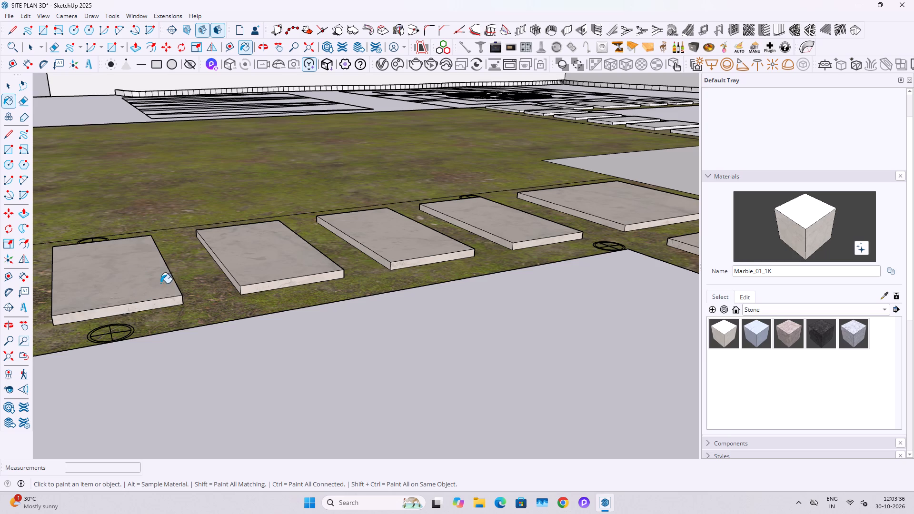
{"action": "middle_click_drag", "start_coordinate": [175, 277], "coordinate": [75, 278]}
{"action": "scroll", "coordinate": [237, 267], "scroll_direction": "up", "scroll_amount": 3}
{"action": "left_click", "coordinate": [150, 237]}
{"action": "scroll", "coordinate": [164, 237], "scroll_direction": "down", "scroll_amount": 3}
Paint the second-last paver before the corner on the lawn-side path, top and sides, with Marble_01_1K.
{"action": "middle_click_drag", "start_coordinate": [125, 248], "coordinate": [130, 249], "text": "shift"}
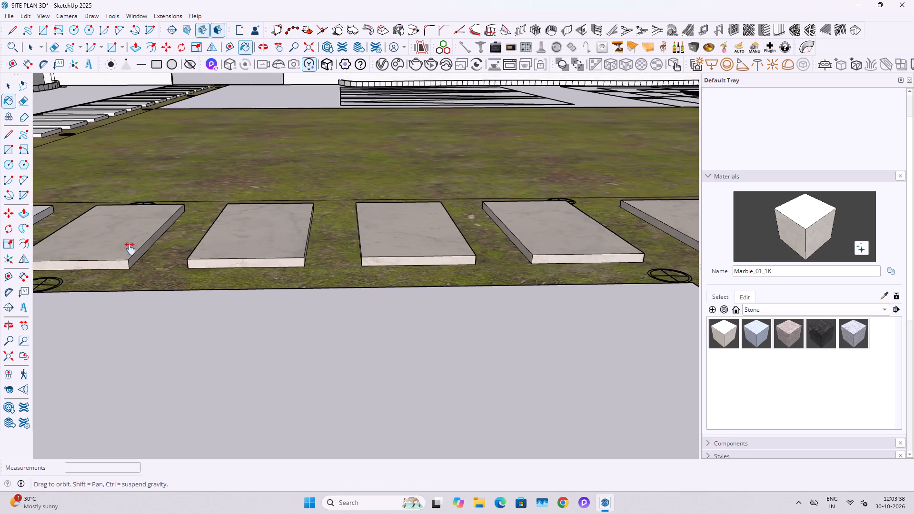
{"action": "middle_click_drag", "start_coordinate": [130, 249], "coordinate": [579, 270], "text": "shift"}
{"action": "scroll", "coordinate": [377, 274], "scroll_direction": "up", "scroll_amount": 2}
{"action": "left_click", "coordinate": [407, 277]}
{"action": "left_click", "coordinate": [288, 280]}
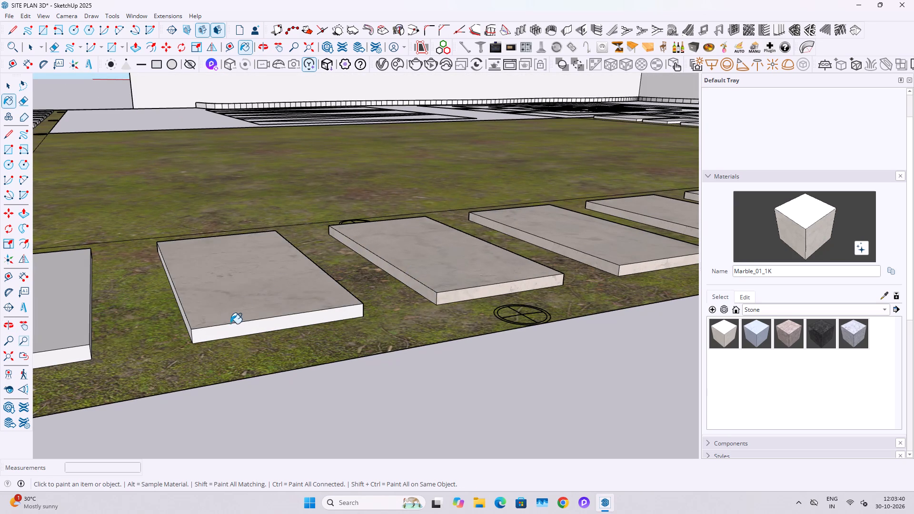
{"action": "left_click", "coordinate": [230, 324]}
{"action": "left_click", "coordinate": [183, 309]}
{"action": "middle_click_drag", "start_coordinate": [190, 309], "coordinate": [246, 273]}
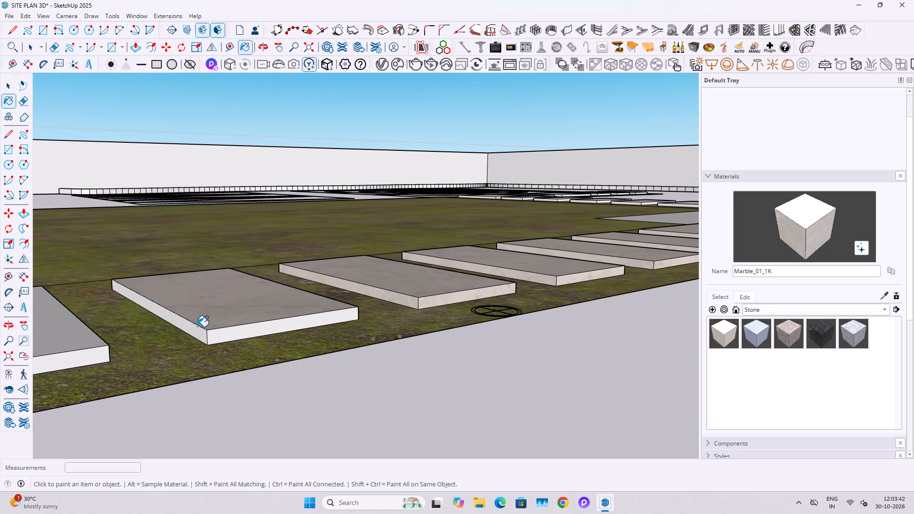
{"action": "left_click", "coordinate": [197, 326]}
{"action": "left_click", "coordinate": [239, 336]}
{"action": "middle_click_drag", "start_coordinate": [314, 316], "coordinate": [36, 288]}
{"action": "middle_click_drag", "start_coordinate": [448, 350], "coordinate": [412, 346]}
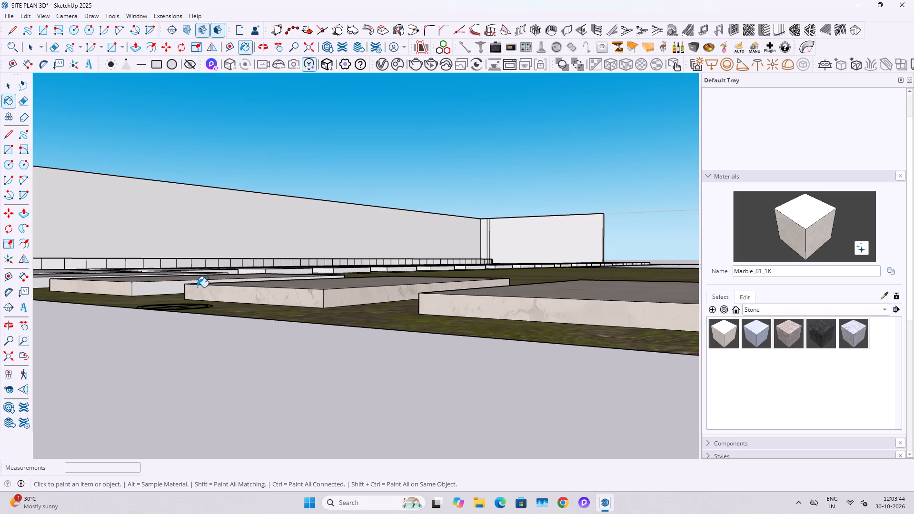
{"action": "left_click", "coordinate": [175, 285]}
Paint the top and exposed sides of the last lawn-side paver before the square corner paver with Marble_01_1K.
{"action": "middle_click_drag", "start_coordinate": [133, 283], "coordinate": [683, 395]}
{"action": "scroll", "coordinate": [517, 396], "scroll_direction": "up", "scroll_amount": 2}
{"action": "left_click", "coordinate": [452, 362]}
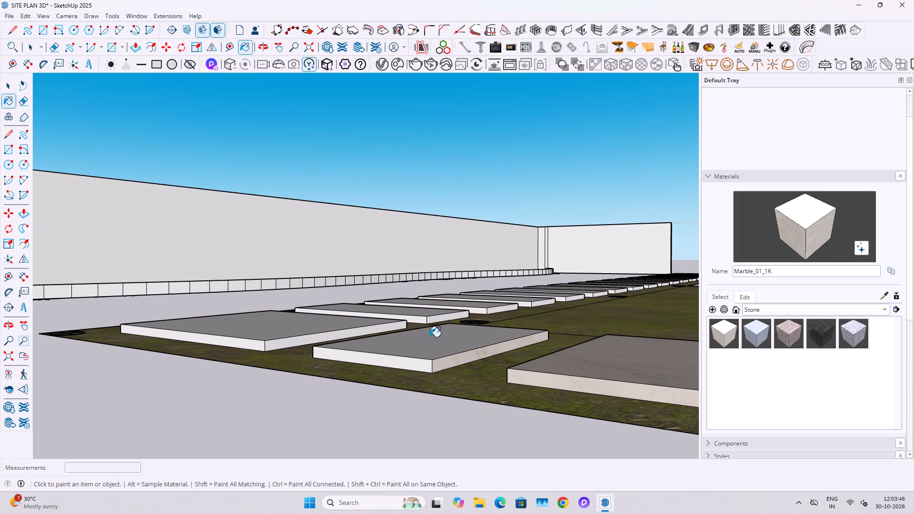
{"action": "left_click", "coordinate": [429, 337]}
{"action": "left_click", "coordinate": [394, 356]}
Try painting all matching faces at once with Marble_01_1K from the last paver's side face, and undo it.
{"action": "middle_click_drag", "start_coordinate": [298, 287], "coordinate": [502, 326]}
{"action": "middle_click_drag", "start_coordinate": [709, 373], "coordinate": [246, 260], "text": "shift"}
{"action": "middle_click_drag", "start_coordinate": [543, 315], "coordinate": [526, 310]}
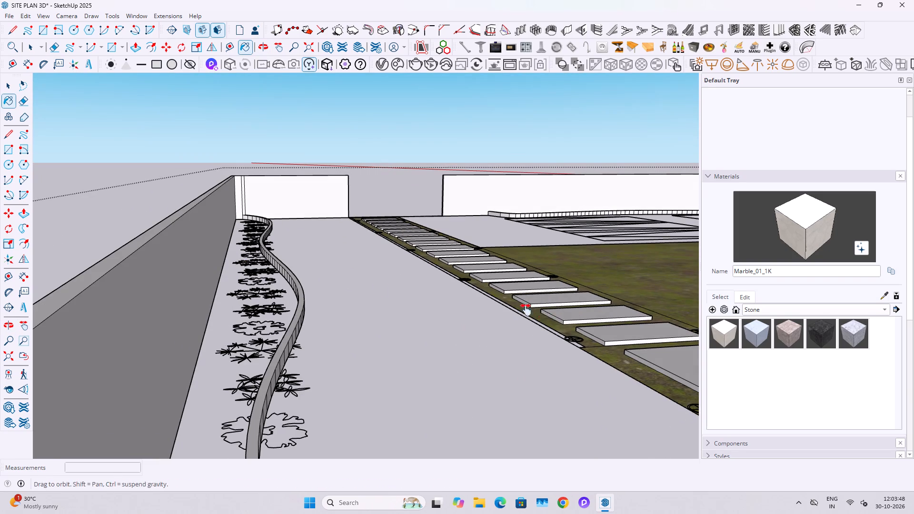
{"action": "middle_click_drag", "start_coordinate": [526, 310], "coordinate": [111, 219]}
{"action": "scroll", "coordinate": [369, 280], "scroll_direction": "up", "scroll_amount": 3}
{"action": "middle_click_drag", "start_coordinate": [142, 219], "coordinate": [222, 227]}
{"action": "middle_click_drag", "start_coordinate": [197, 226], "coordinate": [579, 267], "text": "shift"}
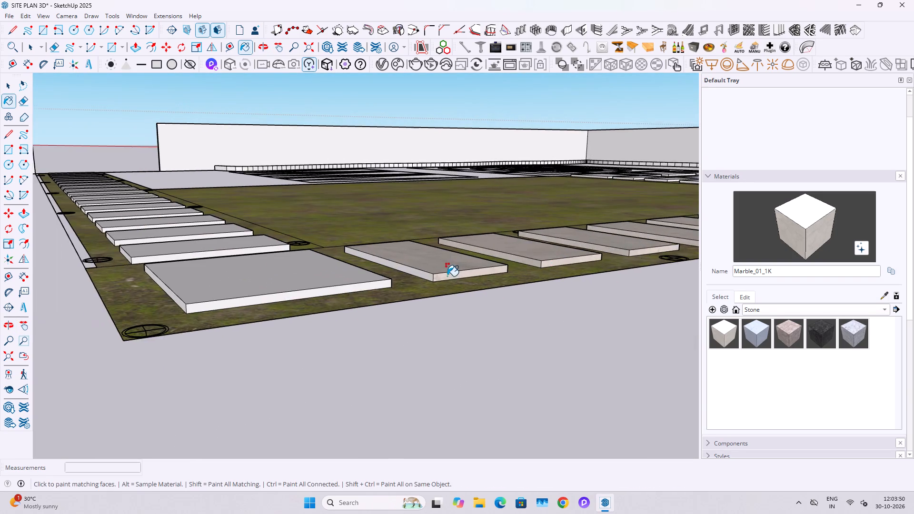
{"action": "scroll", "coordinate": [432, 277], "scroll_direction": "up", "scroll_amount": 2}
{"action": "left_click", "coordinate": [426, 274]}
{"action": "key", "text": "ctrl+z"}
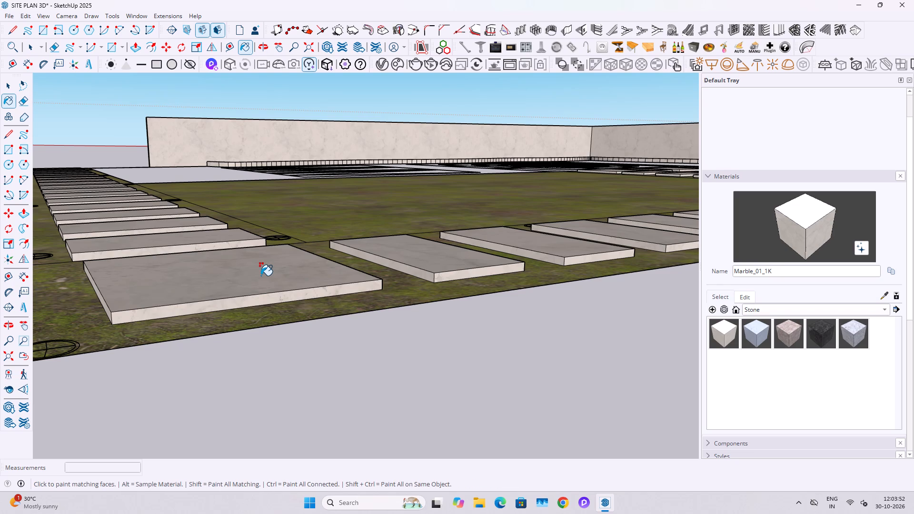
Paint the square corner paver's top and visible sides, plus the adjacent paver's facing side, with Marble_01_1K.
{"action": "key", "text": "space"}
{"action": "left_click", "coordinate": [260, 274]}
{"action": "left_click", "coordinate": [811, 245]}
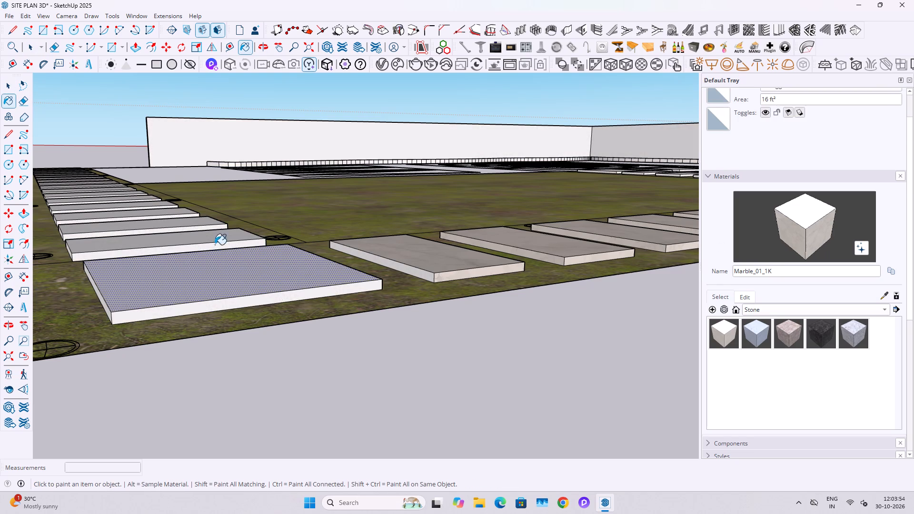
{"action": "left_click", "coordinate": [220, 256]}
{"action": "left_click", "coordinate": [424, 269]}
{"action": "left_click", "coordinate": [424, 273]}
{"action": "left_click", "coordinate": [349, 286]}
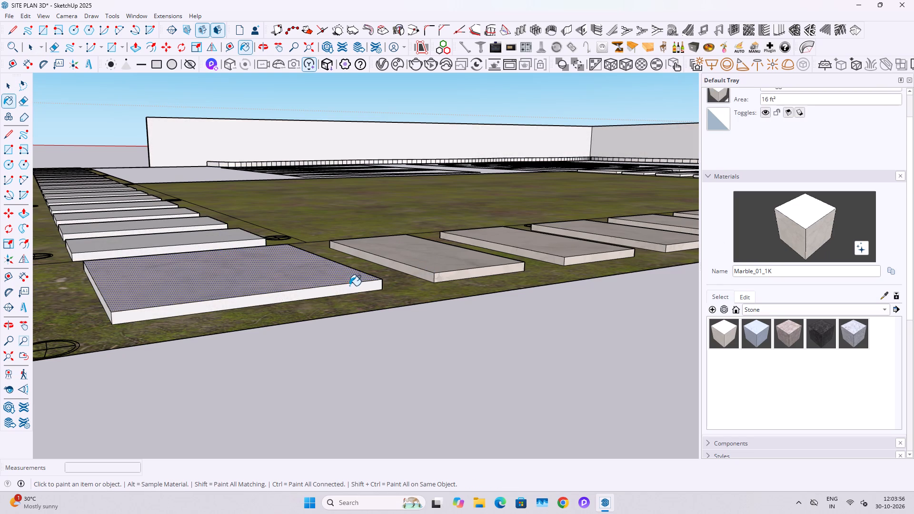
{"action": "middle_click_drag", "start_coordinate": [186, 274], "coordinate": [268, 266]}
{"action": "left_click", "coordinate": [167, 321]}
{"action": "middle_click_drag", "start_coordinate": [283, 278], "coordinate": [74, 297]}
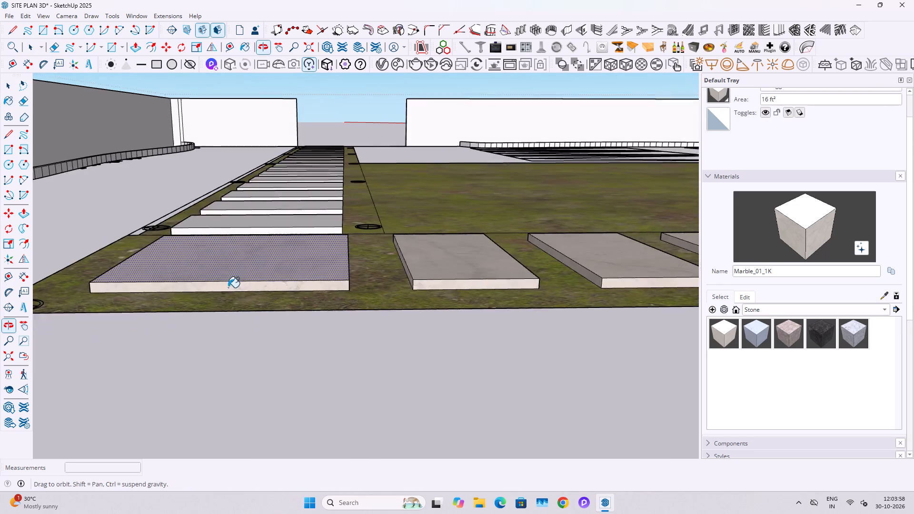
{"action": "middle_click_drag", "start_coordinate": [390, 293], "coordinate": [284, 287]}
{"action": "scroll", "coordinate": [303, 268], "scroll_direction": "up", "scroll_amount": 5}
{"action": "left_click", "coordinate": [385, 286]}
Paint the first two pavers beyond the corner on the driveway-side path, top, near long side and lawn end, with Marble_01_1K.
{"action": "left_click", "coordinate": [417, 210]}
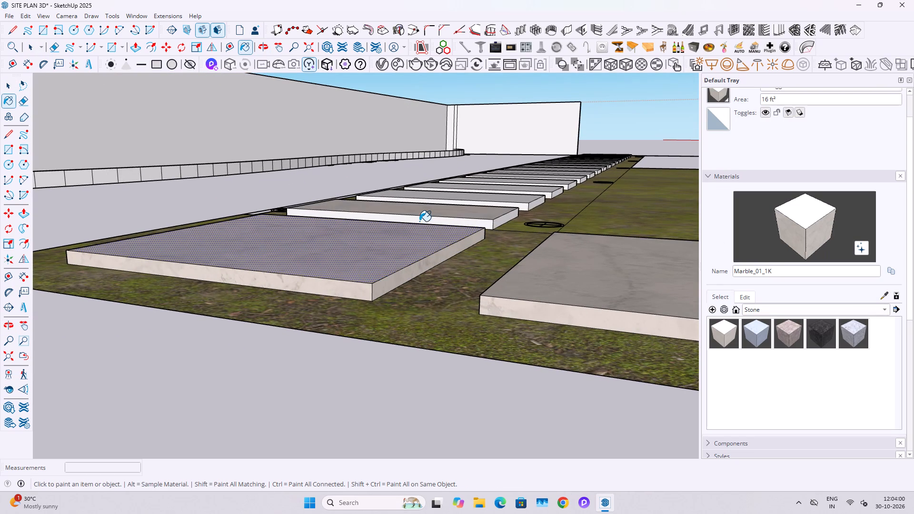
{"action": "left_click", "coordinate": [427, 218]}
{"action": "left_click", "coordinate": [509, 217]}
{"action": "middle_click_drag", "start_coordinate": [506, 208], "coordinate": [410, 296]}
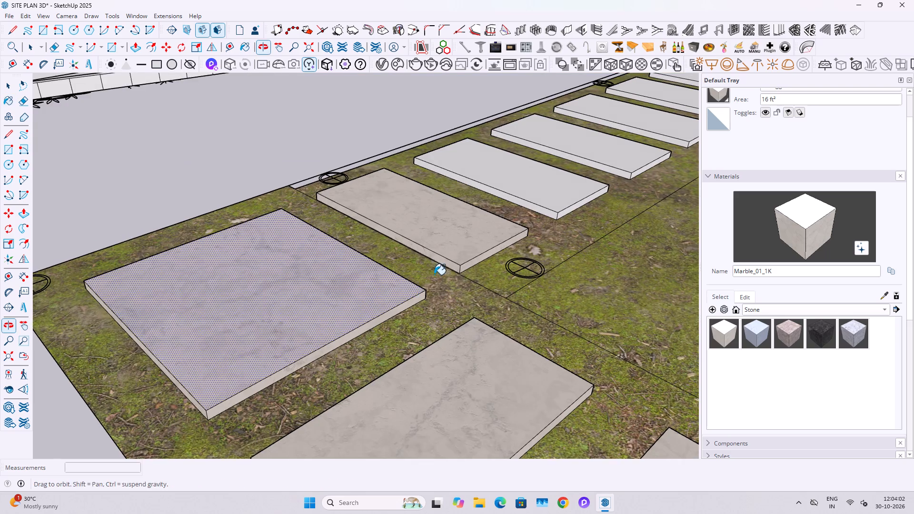
{"action": "scroll", "coordinate": [436, 273], "scroll_direction": "down", "scroll_amount": 2}
{"action": "left_click", "coordinate": [558, 201]}
{"action": "left_click", "coordinate": [539, 217]}
{"action": "left_click", "coordinate": [559, 216]}
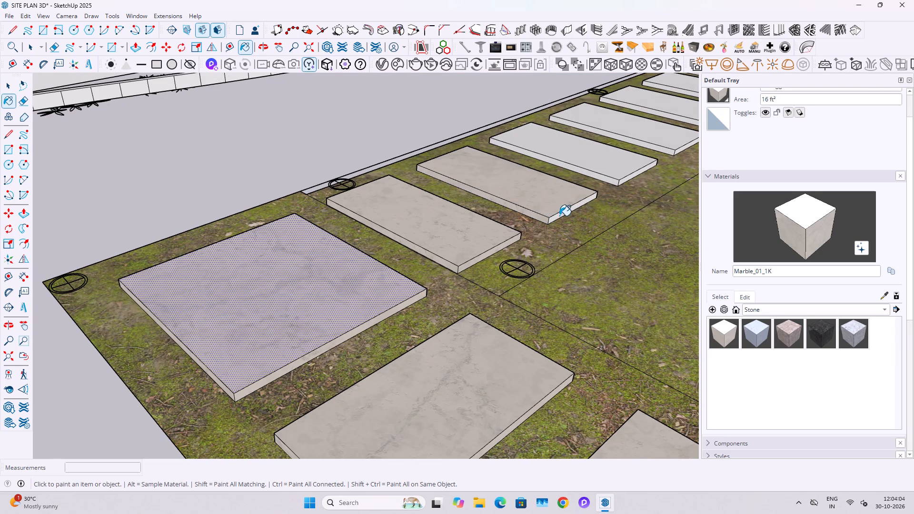
Paint the outer ends of the first two driveway-side pavers with Marble_01_1K.
{"action": "scroll", "coordinate": [547, 210], "scroll_direction": "down", "scroll_amount": 2}
{"action": "middle_click_drag", "start_coordinate": [534, 198], "coordinate": [674, 292]}
{"action": "scroll", "coordinate": [378, 289], "scroll_direction": "up", "scroll_amount": 6}
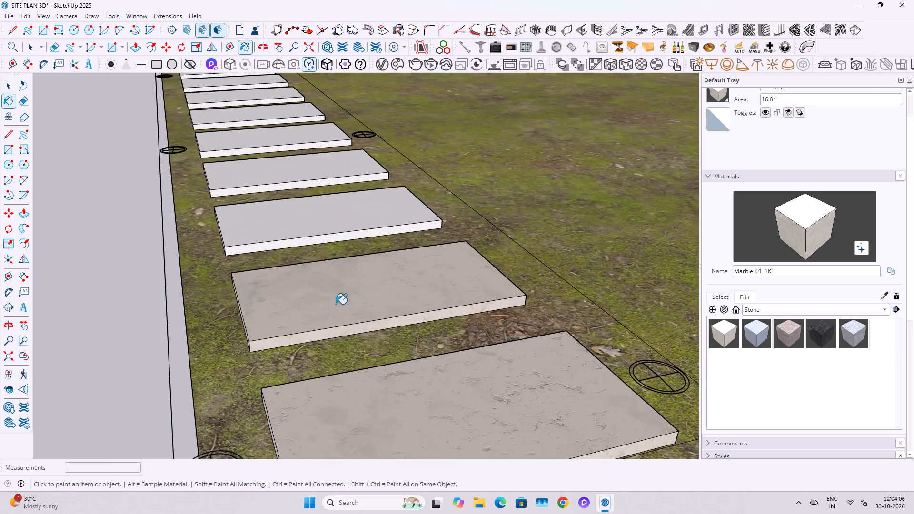
{"action": "middle_click_drag", "start_coordinate": [336, 304], "coordinate": [510, 230]}
{"action": "left_click", "coordinate": [465, 368]}
{"action": "left_click", "coordinate": [300, 337]}
Paint the third and fourth driveway-side pavers, top, near long side and outer end, with Marble_01_1K.
{"action": "left_click", "coordinate": [189, 274]}
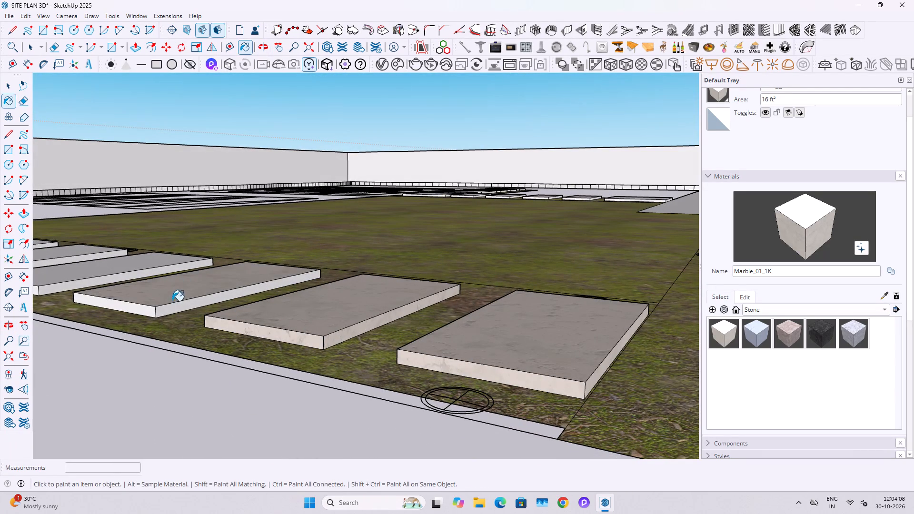
{"action": "left_click", "coordinate": [170, 307]}
{"action": "left_click", "coordinate": [142, 307]}
{"action": "middle_click_drag", "start_coordinate": [121, 266], "coordinate": [416, 304]}
{"action": "scroll", "coordinate": [325, 333], "scroll_direction": "up", "scroll_amount": 3, "text": "shift"}
{"action": "left_click", "coordinate": [337, 329], "text": "shift"}
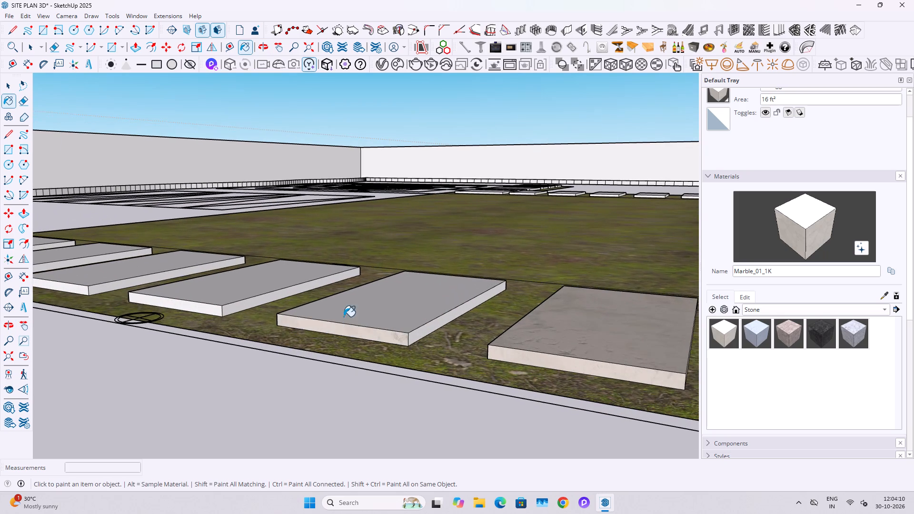
{"action": "left_click", "coordinate": [346, 314]}
{"action": "left_click", "coordinate": [420, 330]}
Paint the lawn-facing ends of the third and fourth driveway-side pavers with Marble_01_1K.
{"action": "middle_click_drag", "start_coordinate": [470, 289], "coordinate": [38, 300]}
{"action": "middle_click_drag", "start_coordinate": [313, 309], "coordinate": [233, 292]}
{"action": "scroll", "coordinate": [285, 339], "scroll_direction": "up", "scroll_amount": 1}
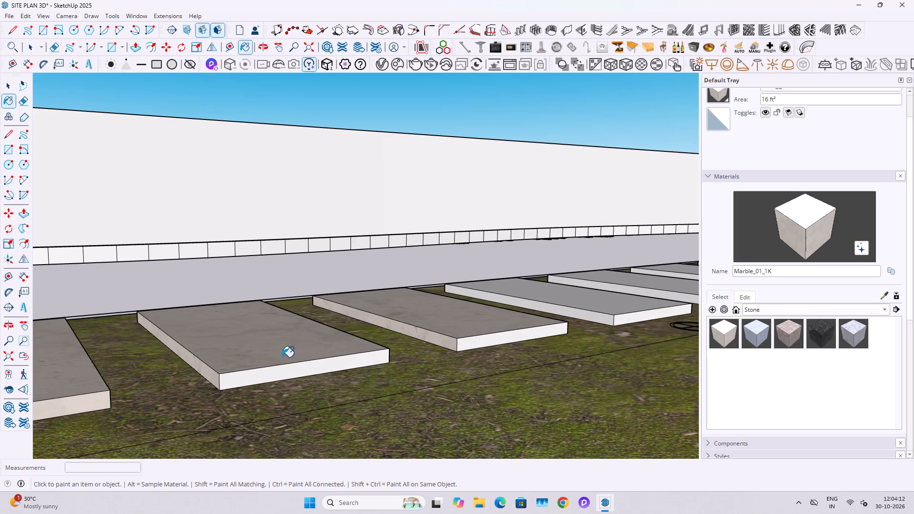
{"action": "left_click", "coordinate": [286, 369]}
{"action": "left_click", "coordinate": [534, 330]}
Paint the fifth and sixth driveway-side pavers, top, near long side and lawn end, with Marble_01_1K.
{"action": "left_click", "coordinate": [596, 314]}
{"action": "left_click", "coordinate": [601, 303]}
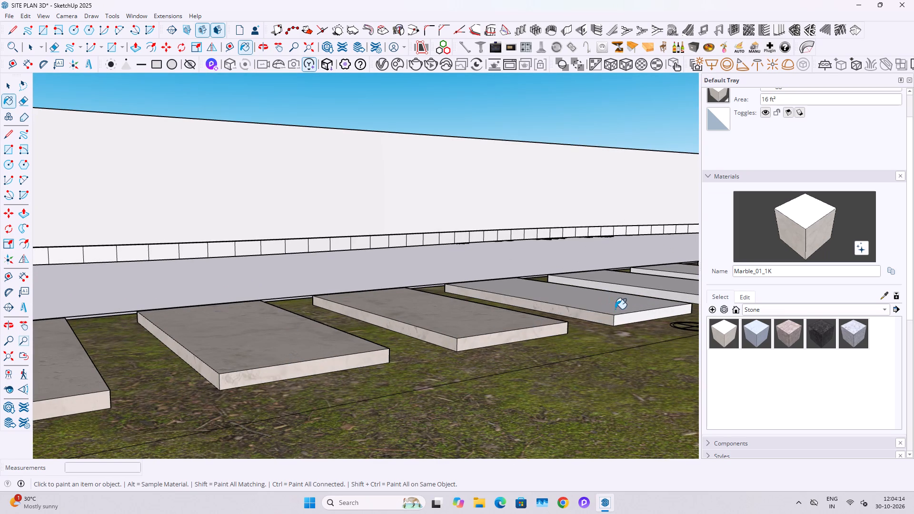
{"action": "left_click", "coordinate": [626, 316]}
{"action": "middle_click_drag", "start_coordinate": [635, 313], "coordinate": [402, 351]}
{"action": "scroll", "coordinate": [540, 331], "scroll_direction": "up", "scroll_amount": 3}
{"action": "left_click", "coordinate": [547, 330]}
{"action": "left_click", "coordinate": [536, 338]}
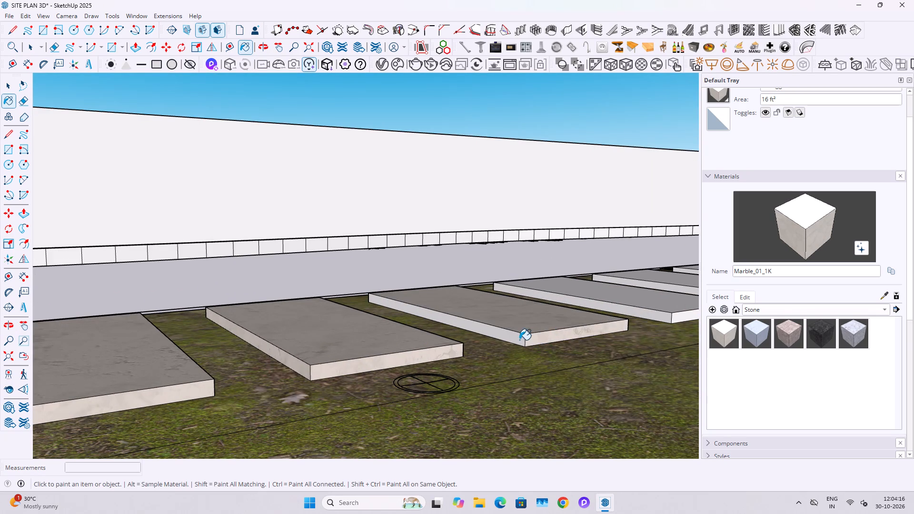
{"action": "left_click", "coordinate": [519, 340]}
Paint the outer ends of the fifth and sixth driveway-side pavers with Marble_01_1K.
{"action": "middle_click_drag", "start_coordinate": [440, 322], "coordinate": [750, 376]}
{"action": "middle_click_drag", "start_coordinate": [449, 372], "coordinate": [606, 347]}
{"action": "scroll", "coordinate": [455, 387], "scroll_direction": "up", "scroll_amount": 2}
{"action": "left_click", "coordinate": [404, 406]}
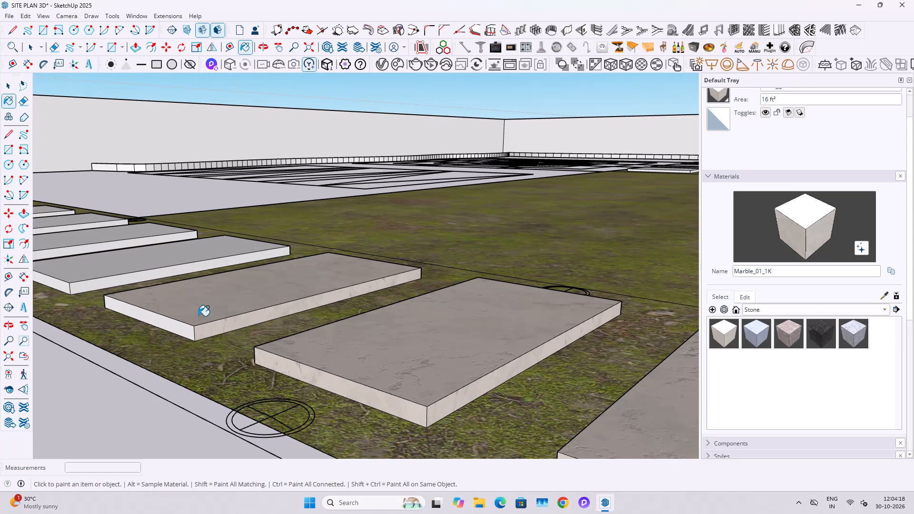
{"action": "left_click", "coordinate": [165, 321]}
Paint the seventh driveway-side paver's top, near long side and outer end with Marble_01_1K.
{"action": "middle_click_drag", "start_coordinate": [81, 285], "coordinate": [487, 318]}
{"action": "scroll", "coordinate": [438, 324], "scroll_direction": "up", "scroll_amount": 2}
{"action": "left_click", "coordinate": [443, 310]}
{"action": "left_click", "coordinate": [448, 292]}
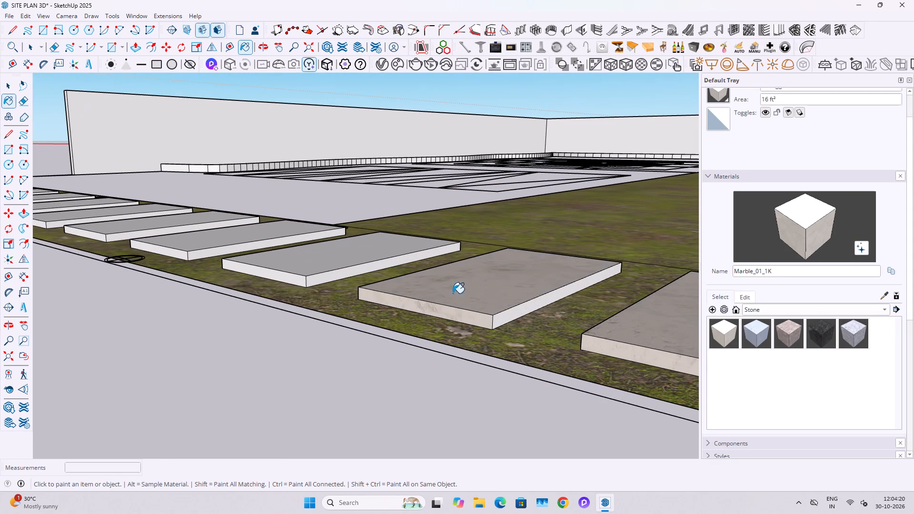
{"action": "left_click", "coordinate": [505, 318]}
Paint the opposite long sides of the driveway-side pavers, from the seventh back to the second, with Marble_01_1K.
{"action": "middle_click_drag", "start_coordinate": [389, 291], "coordinate": [700, 310]}
{"action": "scroll", "coordinate": [396, 306], "scroll_direction": "up", "scroll_amount": 1}
{"action": "left_click", "coordinate": [365, 294]}
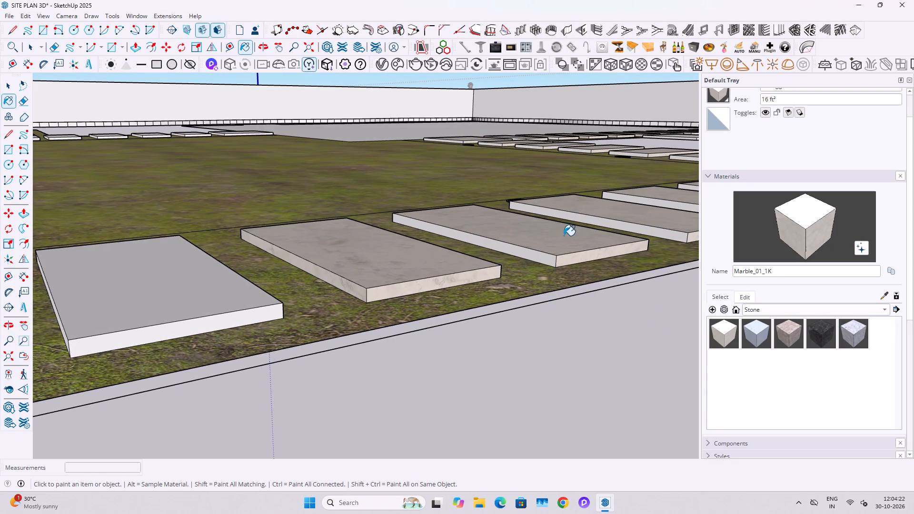
{"action": "left_click", "coordinate": [544, 260]}
{"action": "left_click", "coordinate": [623, 225]}
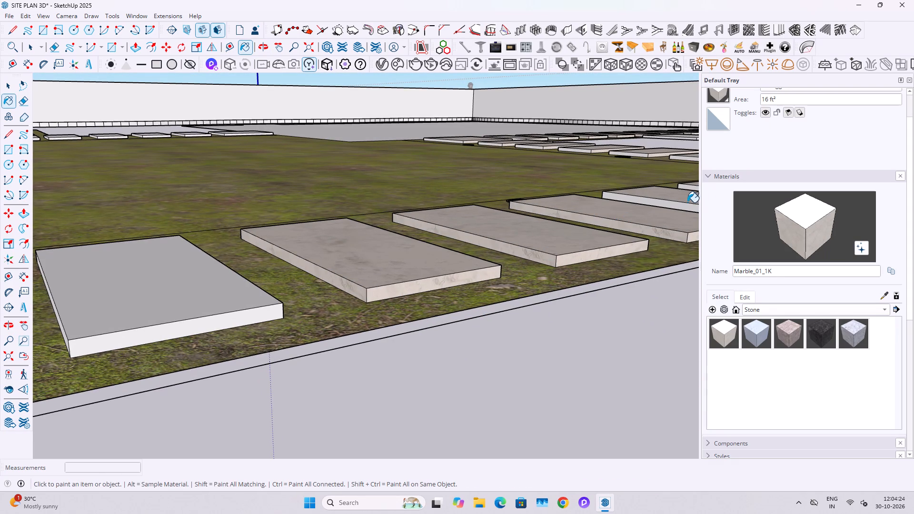
{"action": "left_click", "coordinate": [686, 202]}
{"action": "left_click", "coordinate": [684, 206]}
{"action": "middle_click_drag", "start_coordinate": [666, 215], "coordinate": [309, 248], "text": "shift"}
{"action": "scroll", "coordinate": [495, 223], "scroll_direction": "up", "scroll_amount": 2}
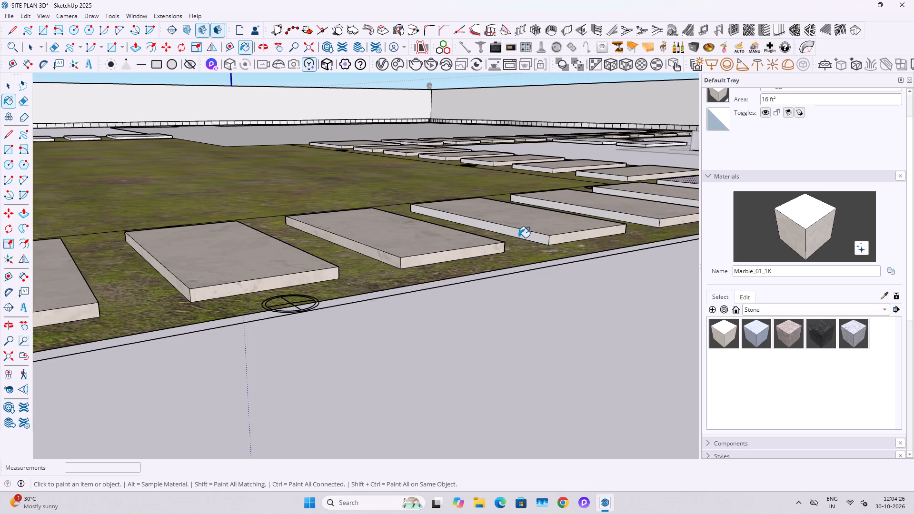
{"action": "left_click", "coordinate": [518, 238]}
{"action": "left_click", "coordinate": [524, 235]}
{"action": "left_click", "coordinate": [586, 210]}
Paint the remaining long side of the first driveway-side paver and of the square corner paver with Marble_01_1K.
{"action": "middle_click_drag", "start_coordinate": [603, 217], "coordinate": [426, 239], "text": "shift"}
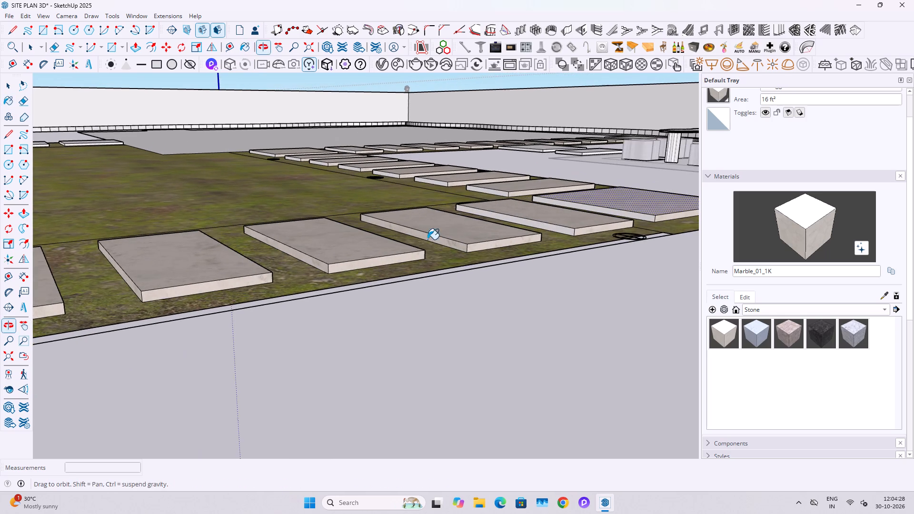
{"action": "scroll", "coordinate": [543, 235], "scroll_direction": "up", "scroll_amount": 1}
{"action": "left_click", "coordinate": [562, 233]}
{"action": "left_click", "coordinate": [564, 231]}
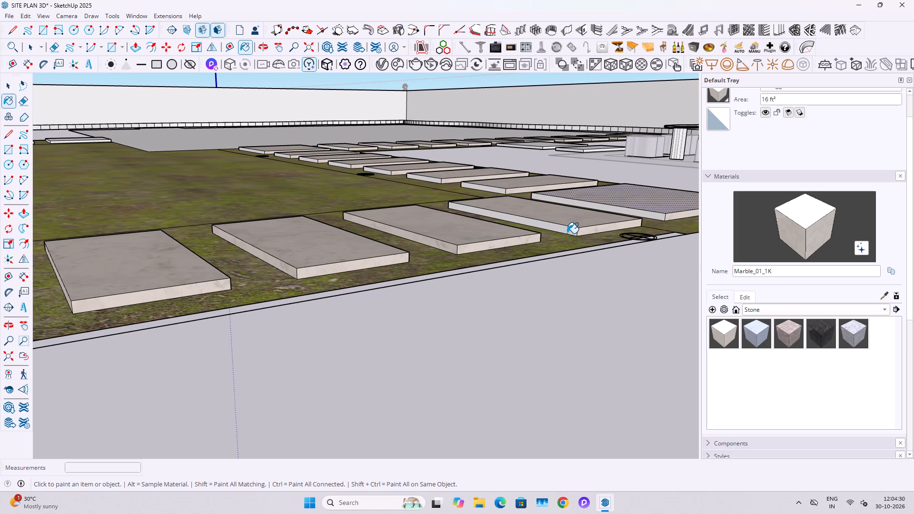
{"action": "left_click", "coordinate": [567, 232]}
{"action": "left_click", "coordinate": [633, 212]}
Paint the lawn-facing ends of the pavers along the lawn-side path, working away from the corner, with Marble_01_1K.
{"action": "left_click", "coordinate": [493, 188]}
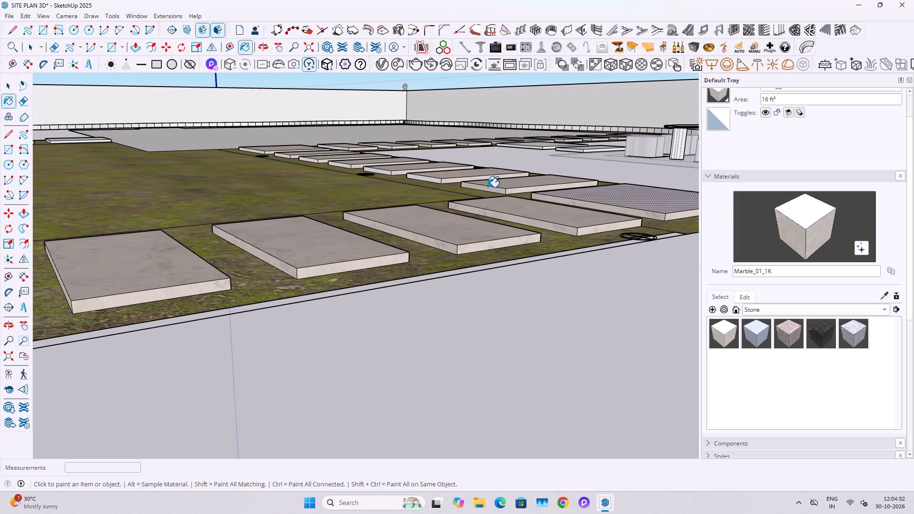
{"action": "scroll", "coordinate": [425, 169], "scroll_direction": "up", "scroll_amount": 7}
{"action": "left_click", "coordinate": [416, 184]}
{"action": "left_click", "coordinate": [330, 173]}
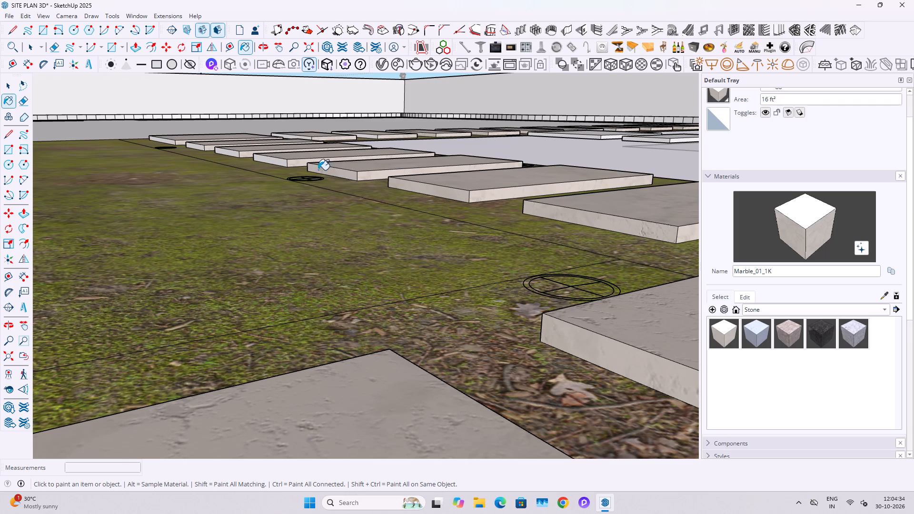
{"action": "left_click", "coordinate": [273, 162]}
{"action": "left_click", "coordinate": [234, 153]}
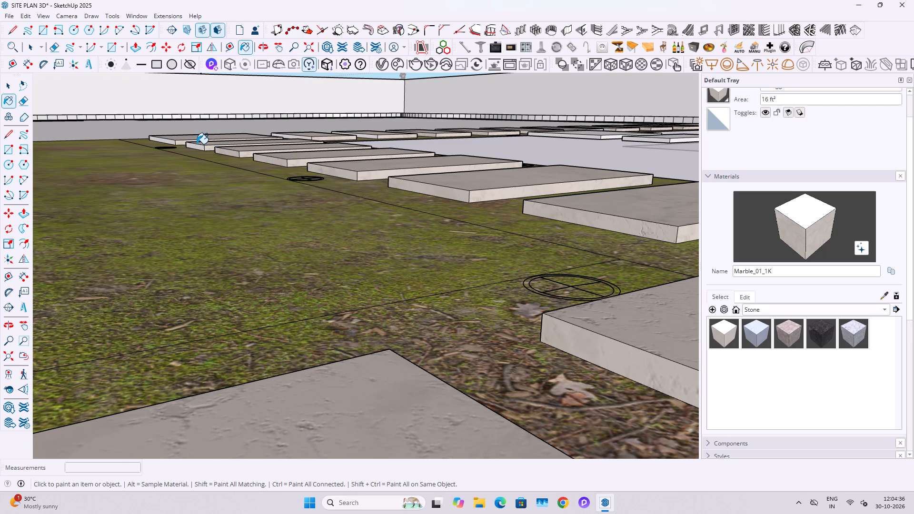
{"action": "left_click", "coordinate": [195, 145]}
{"action": "left_click", "coordinate": [168, 139]}
Paint the remaining bare sides of the lawn-side path's pavers with Marble_01_1K.
{"action": "scroll", "coordinate": [264, 174], "scroll_direction": "down", "scroll_amount": 2}
{"action": "scroll", "coordinate": [130, 93], "scroll_direction": "up", "scroll_amount": 6}
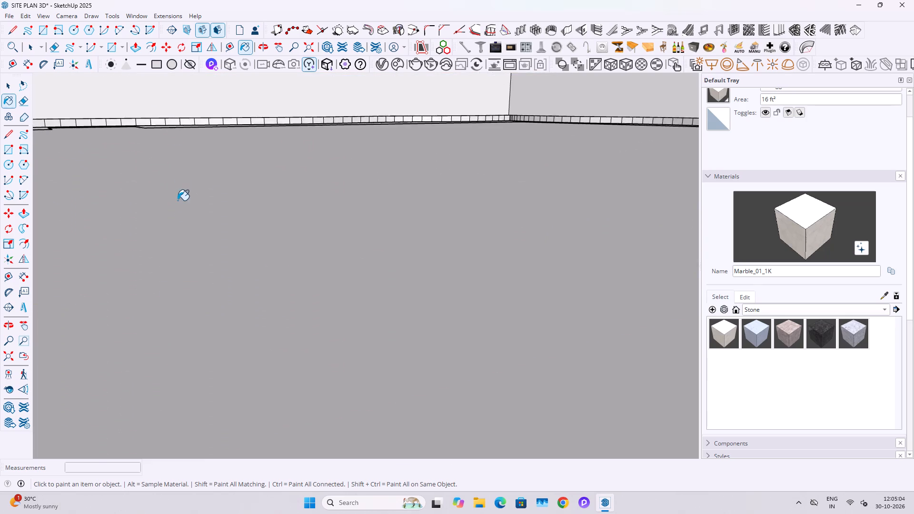
{"action": "scroll", "coordinate": [175, 190], "scroll_direction": "down", "scroll_amount": 5}
{"action": "left_click", "coordinate": [283, 321]}
{"action": "left_click", "coordinate": [275, 327]}
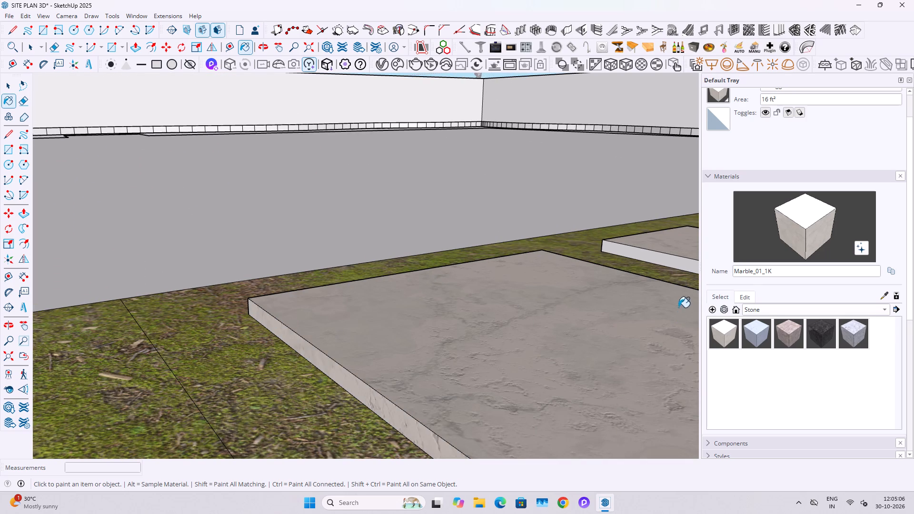
{"action": "left_click", "coordinate": [658, 252]}
{"action": "middle_click_drag", "start_coordinate": [743, 297], "coordinate": [444, 266], "text": "shift"}
{"action": "middle_click_drag", "start_coordinate": [656, 276], "coordinate": [354, 240]}
{"action": "scroll", "coordinate": [496, 268], "scroll_direction": "up", "scroll_amount": 1}
{"action": "left_click", "coordinate": [522, 263]}
{"action": "left_click", "coordinate": [600, 210]}
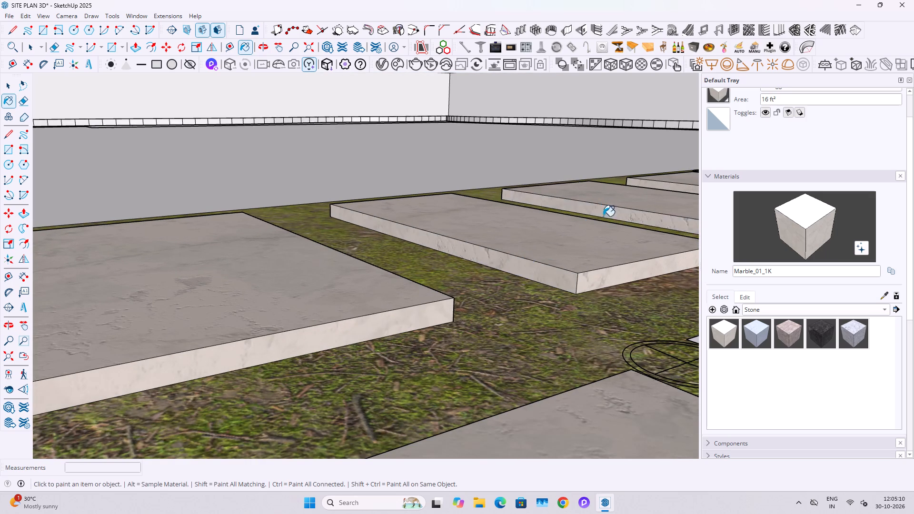
Paint the first bare paver beyond the finished driveway-side ones with Marble_01_1K on its top, outer end and long side.
{"action": "scroll", "coordinate": [593, 258], "scroll_direction": "down", "scroll_amount": 3}
{"action": "middle_click_drag", "start_coordinate": [589, 267], "coordinate": [206, 299], "text": "shift"}
{"action": "scroll", "coordinate": [385, 218], "scroll_direction": "down", "scroll_amount": 14}
{"action": "middle_click_drag", "start_coordinate": [403, 349], "coordinate": [416, 333]}
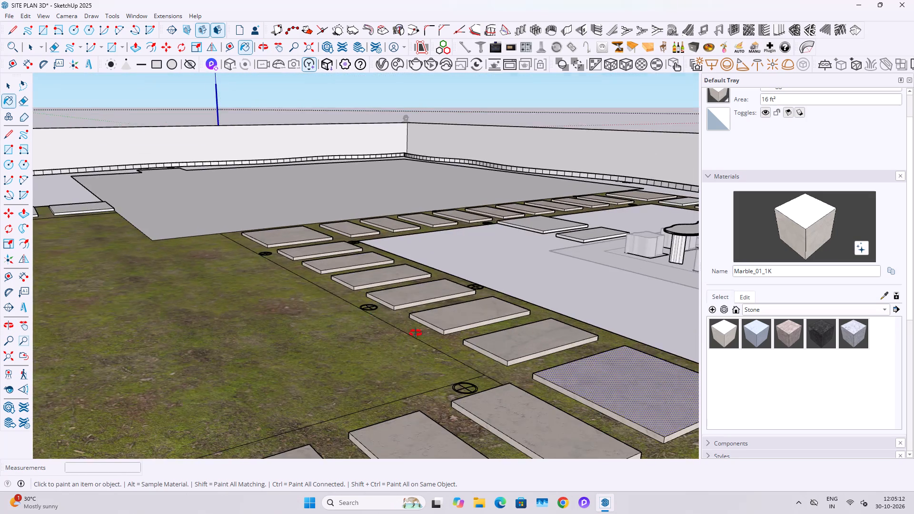
{"action": "middle_click_drag", "start_coordinate": [416, 333], "coordinate": [455, 305]}
{"action": "scroll", "coordinate": [424, 345], "scroll_direction": "down", "scroll_amount": 7}
{"action": "middle_click_drag", "start_coordinate": [377, 326], "coordinate": [293, 376]}
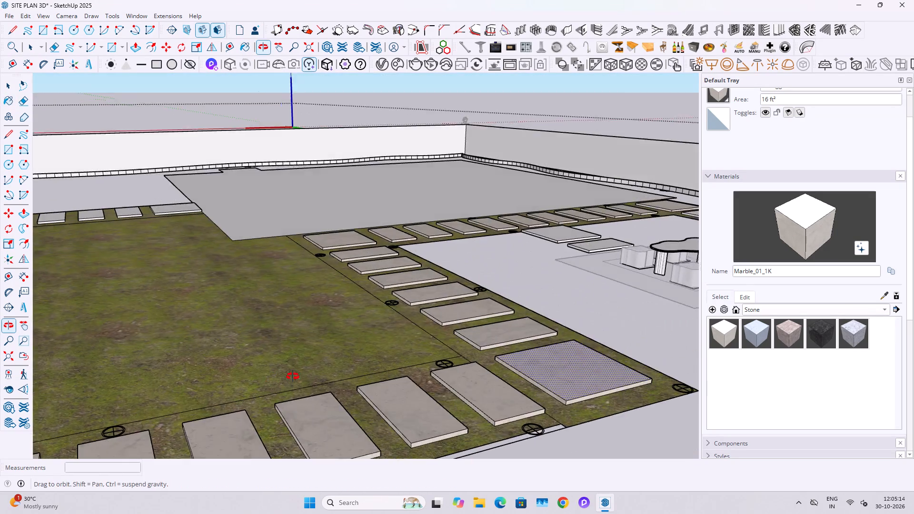
{"action": "middle_click_drag", "start_coordinate": [293, 376], "coordinate": [457, 283]}
{"action": "scroll", "coordinate": [550, 262], "scroll_direction": "down", "scroll_amount": 3, "text": "shift"}
{"action": "middle_click_drag", "start_coordinate": [192, 345], "coordinate": [456, 250], "text": "shift"}
{"action": "left_click", "coordinate": [445, 271]}
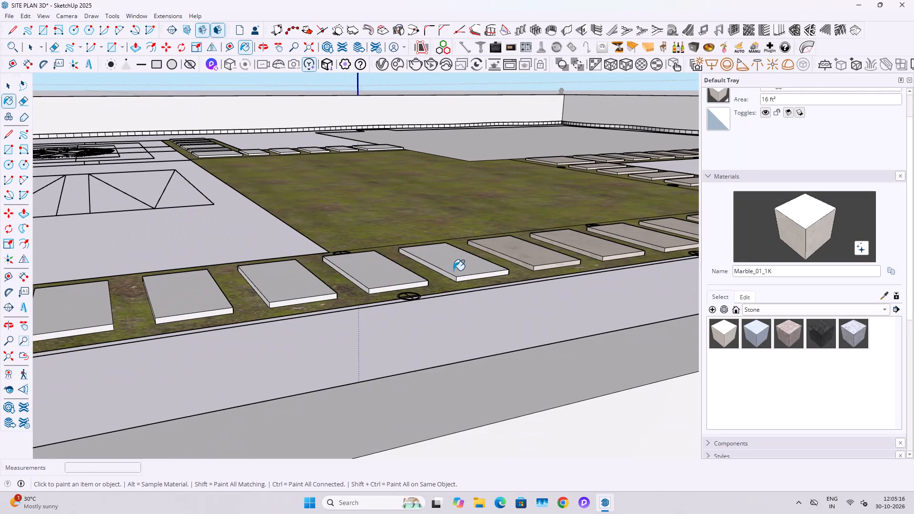
{"action": "scroll", "coordinate": [460, 268], "scroll_direction": "up", "scroll_amount": 3}
{"action": "left_click", "coordinate": [466, 283]}
{"action": "left_click", "coordinate": [464, 273]}
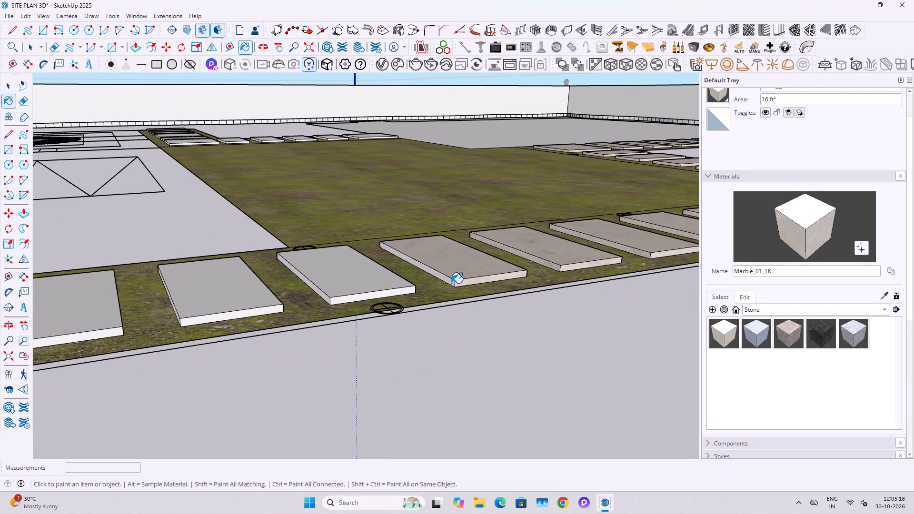
{"action": "left_click", "coordinate": [450, 278]}
{"action": "left_click", "coordinate": [447, 281]}
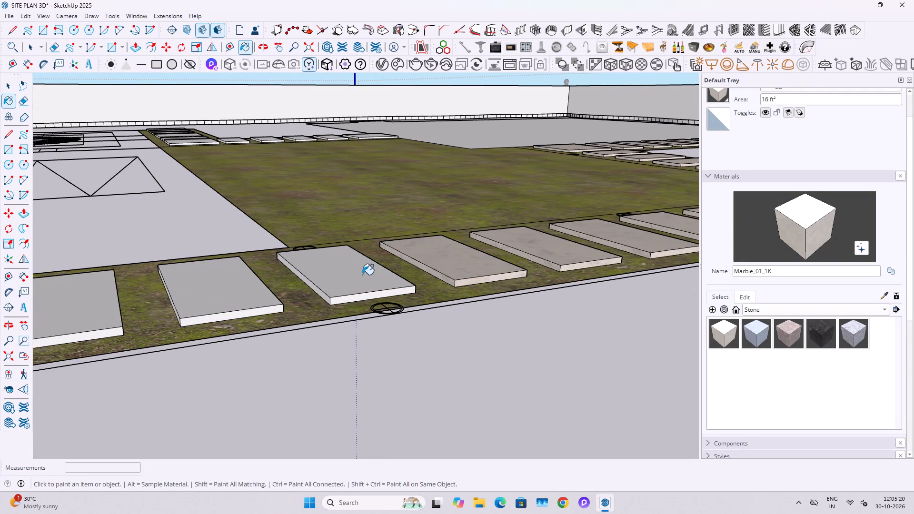
Paint the next driveway-side paver's top, outer end and both long sides with Marble_01_1K.
{"action": "left_click", "coordinate": [362, 275]}
{"action": "scroll", "coordinate": [330, 295], "scroll_direction": "up", "scroll_amount": 8}
{"action": "left_click", "coordinate": [322, 297]}
{"action": "left_click", "coordinate": [378, 304]}
{"action": "middle_click_drag", "start_coordinate": [536, 298], "coordinate": [381, 297]}
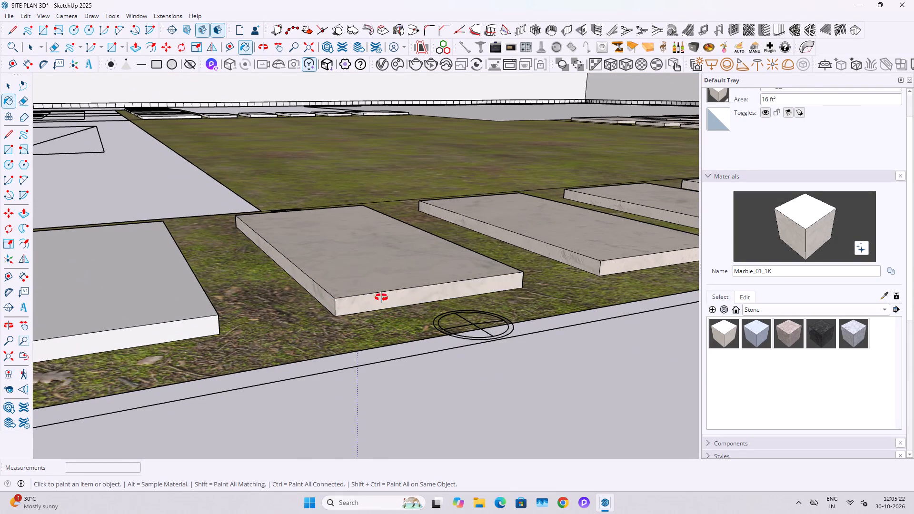
{"action": "middle_click_drag", "start_coordinate": [381, 297], "coordinate": [128, 279]}
{"action": "left_click", "coordinate": [560, 346]}
Paint the following driveway-side paver's top, outer end and long sides with Marble_01_1K, undoing the stray fill beside it.
{"action": "left_click", "coordinate": [459, 275]}
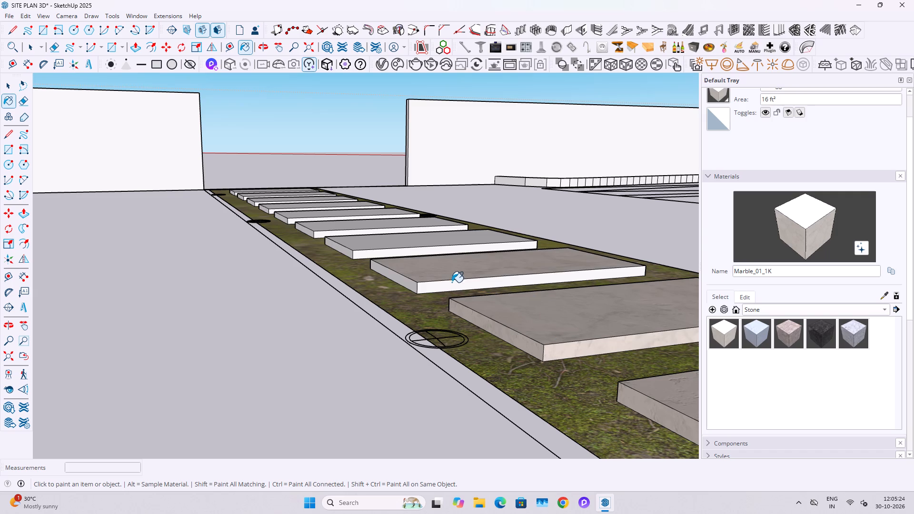
{"action": "left_click", "coordinate": [437, 295]}
{"action": "key", "text": "ctrl+z"}
{"action": "left_click", "coordinate": [434, 287]}
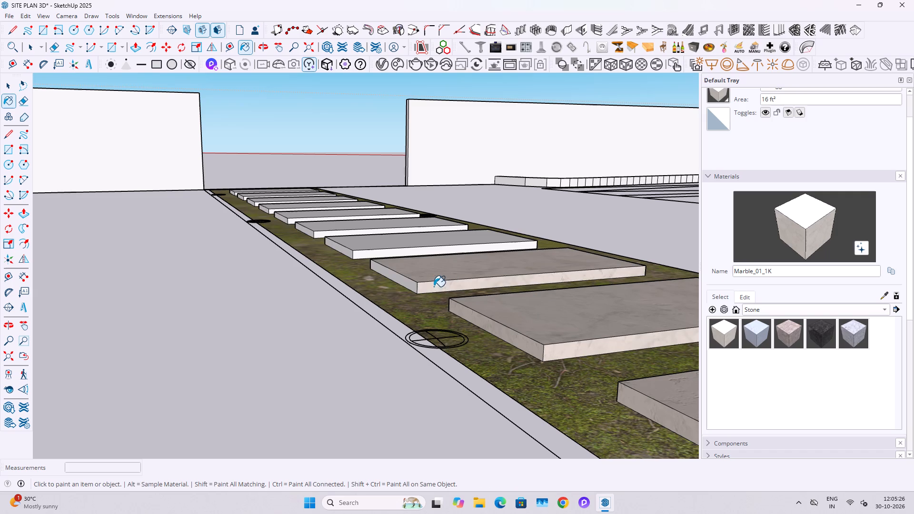
{"action": "left_click", "coordinate": [411, 282]}
{"action": "middle_click_drag", "start_coordinate": [404, 281], "coordinate": [776, 339]}
{"action": "scroll", "coordinate": [338, 266], "scroll_direction": "up", "scroll_amount": 3}
{"action": "middle_click_drag", "start_coordinate": [290, 272], "coordinate": [318, 263]}
{"action": "left_click", "coordinate": [288, 269]}
Continue to the next bare driveway-side paver and paint its top, outer end and long side with Marble_01_1K.
{"action": "middle_click_drag", "start_coordinate": [244, 278], "coordinate": [238, 267], "text": "shift"}
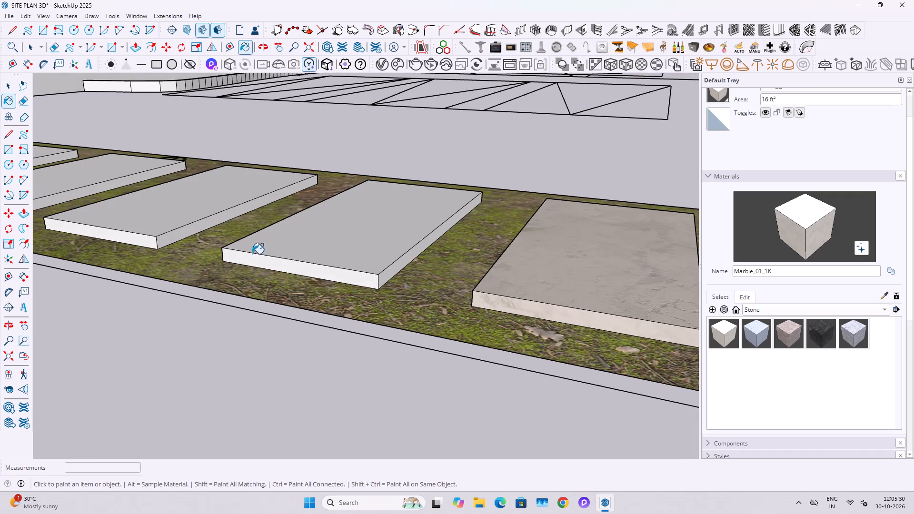
{"action": "left_click", "coordinate": [340, 247]}
{"action": "left_click", "coordinate": [380, 276]}
{"action": "left_click", "coordinate": [360, 275]}
{"action": "middle_click_drag", "start_coordinate": [288, 265], "coordinate": [489, 264]}
{"action": "middle_click_drag", "start_coordinate": [200, 291], "coordinate": [435, 277]}
{"action": "scroll", "coordinate": [429, 276], "scroll_direction": "up", "scroll_amount": 3}
{"action": "left_click", "coordinate": [429, 276]}
Paint the next driveway-side paver's top, outer end and corner-facing long side with Marble_01_1K.
{"action": "left_click", "coordinate": [251, 285]}
{"action": "left_click", "coordinate": [258, 321]}
{"action": "middle_click_drag", "start_coordinate": [306, 305], "coordinate": [0, 287]}
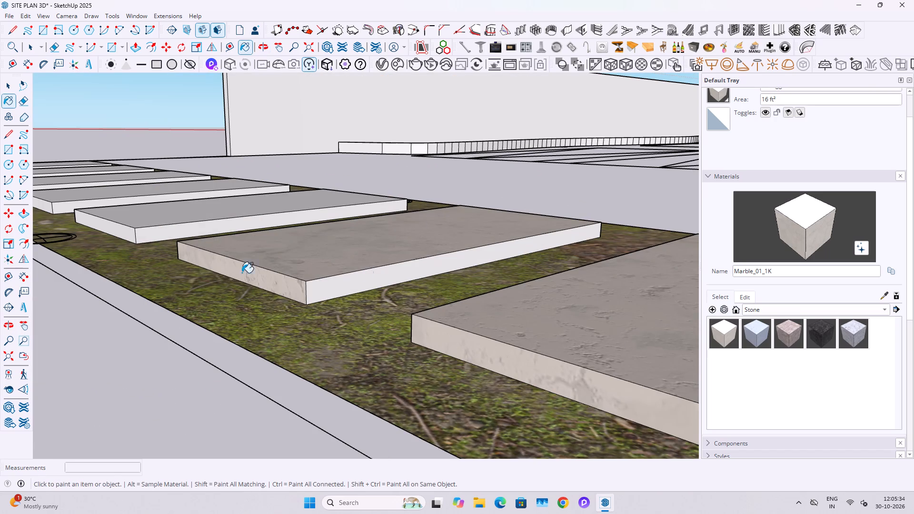
{"action": "left_click", "coordinate": [361, 284]}
Paint the following driveway-side paver's top, outer end and both long sides with Marble_01_1K, including bare sides facing away from the corner.
{"action": "middle_click_drag", "start_coordinate": [161, 274], "coordinate": [427, 300]}
{"action": "scroll", "coordinate": [382, 255], "scroll_direction": "up", "scroll_amount": 2}
{"action": "left_click", "coordinate": [382, 253]}
{"action": "left_click", "coordinate": [360, 217]}
{"action": "left_click", "coordinate": [315, 251]}
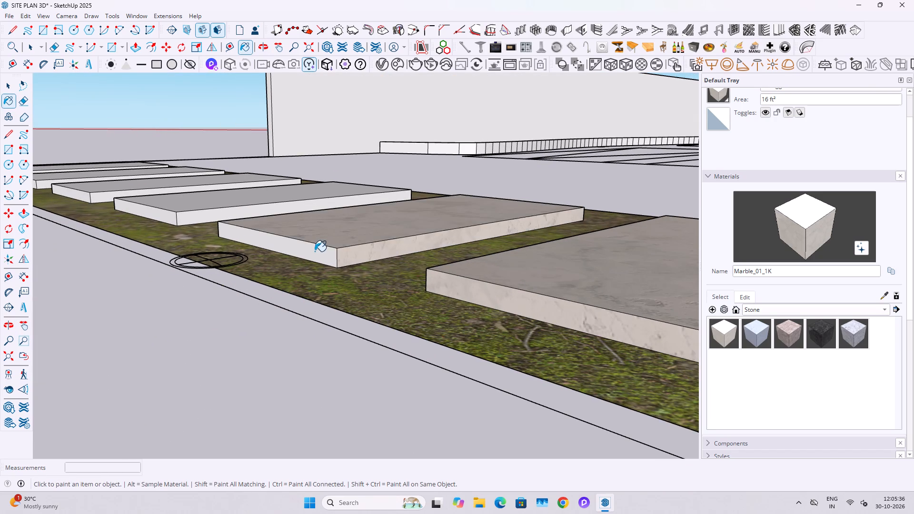
{"action": "middle_click_drag", "start_coordinate": [279, 231], "coordinate": [553, 251]}
{"action": "left_click", "coordinate": [462, 245]}
{"action": "scroll", "coordinate": [378, 268], "scroll_direction": "up", "scroll_amount": 1, "text": "shift"}
{"action": "middle_click_drag", "start_coordinate": [378, 268], "coordinate": [674, 252], "text": "shift"}
{"action": "scroll", "coordinate": [435, 269], "scroll_direction": "up", "scroll_amount": 1}
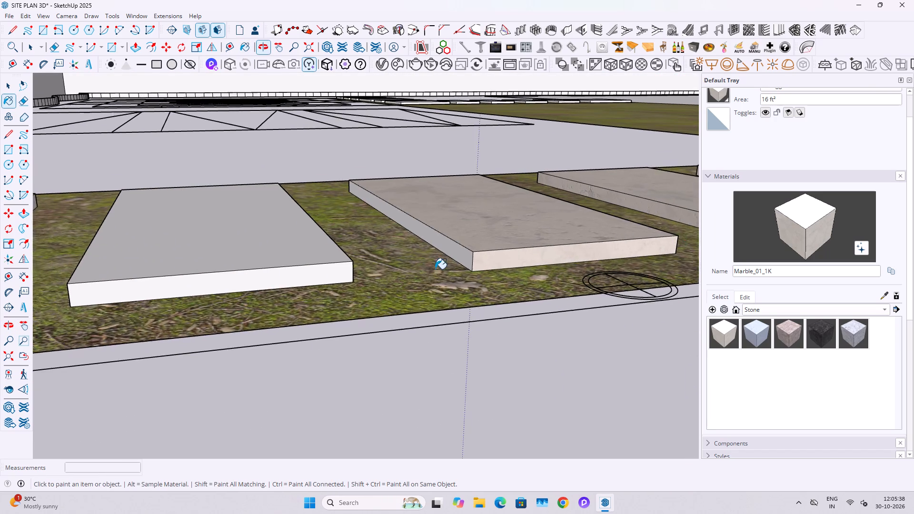
{"action": "scroll", "coordinate": [435, 269], "scroll_direction": "up", "scroll_amount": 1}
{"action": "left_click", "coordinate": [457, 251]}
Paint the top, outer end and both long sides of the next bare driveway-side paver with Marble_01_1K.
{"action": "left_click", "coordinate": [238, 281]}
{"action": "left_click", "coordinate": [223, 243]}
{"action": "middle_click_drag", "start_coordinate": [320, 232], "coordinate": [112, 235]}
{"action": "left_click", "coordinate": [225, 230]}
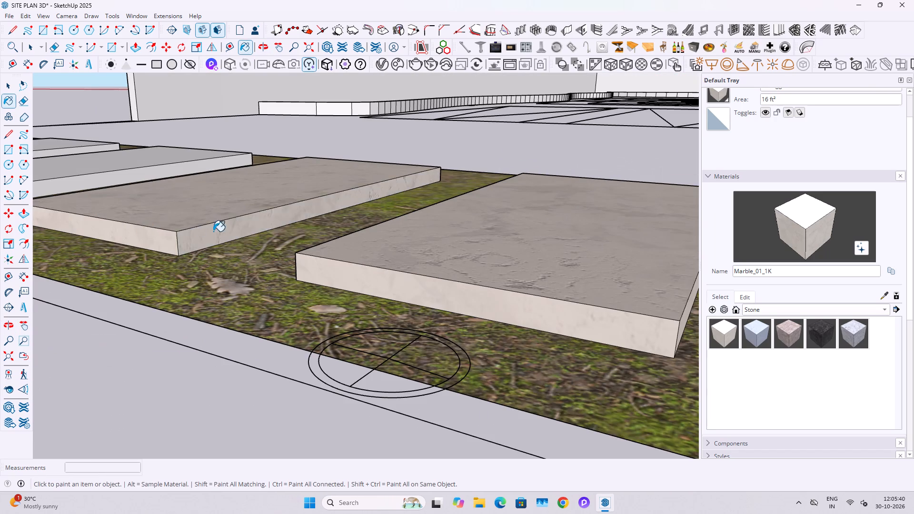
{"action": "scroll", "coordinate": [193, 239], "scroll_direction": "down", "scroll_amount": 3}
{"action": "middle_click_drag", "start_coordinate": [158, 221], "coordinate": [749, 256], "text": "shift"}
{"action": "scroll", "coordinate": [404, 279], "scroll_direction": "up", "scroll_amount": 2}
{"action": "left_click", "coordinate": [352, 287]}
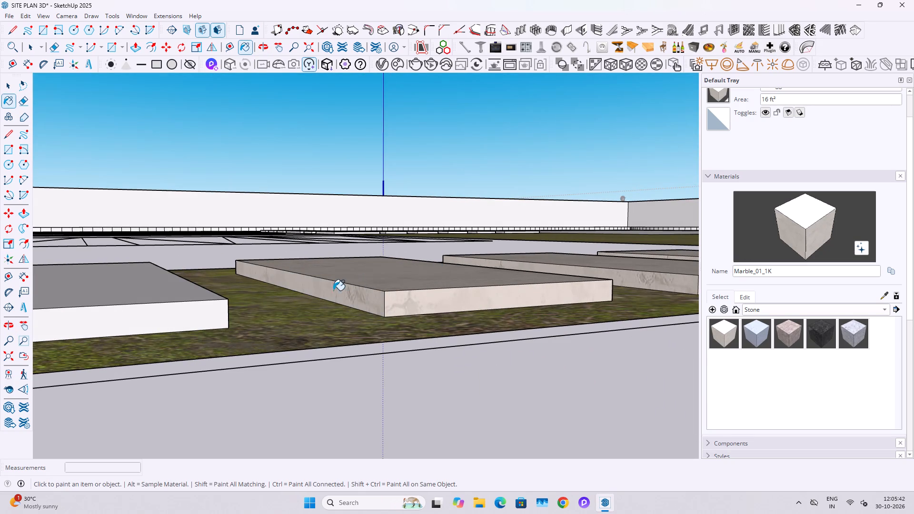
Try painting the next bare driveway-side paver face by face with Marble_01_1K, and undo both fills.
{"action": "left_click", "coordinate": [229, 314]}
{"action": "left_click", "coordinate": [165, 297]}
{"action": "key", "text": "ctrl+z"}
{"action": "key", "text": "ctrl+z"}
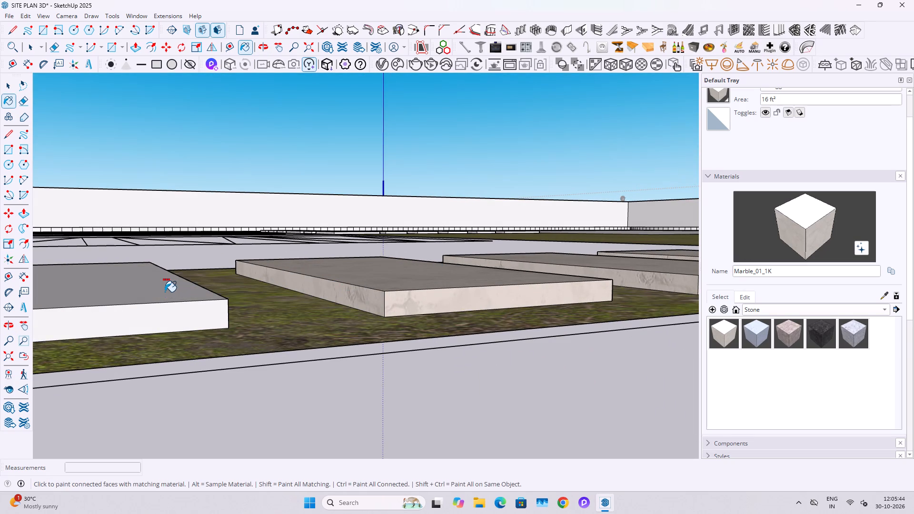
Paint all connected faces of the last three driveway-side pavers, up to the path's far end, with Marble_01_1K.
{"action": "left_click", "coordinate": [165, 292]}
{"action": "left_click", "coordinate": [174, 311]}
{"action": "middle_click_drag", "start_coordinate": [179, 308], "coordinate": [31, 310]}
{"action": "scroll", "coordinate": [195, 287], "scroll_direction": "down", "scroll_amount": 4}
{"action": "middle_click_drag", "start_coordinate": [156, 293], "coordinate": [487, 356], "text": "shift"}
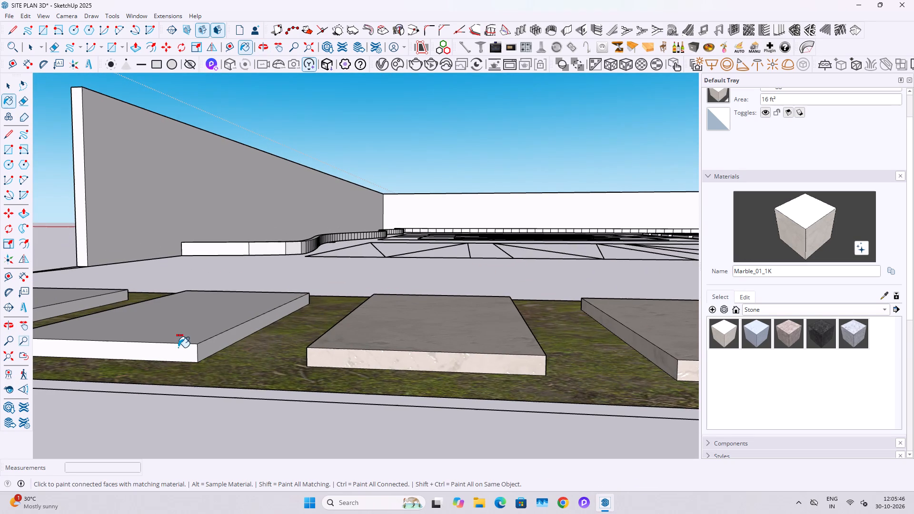
{"action": "left_click", "coordinate": [181, 335], "text": "ctrl"}
{"action": "scroll", "coordinate": [181, 333], "scroll_direction": "down", "scroll_amount": 4}
{"action": "middle_click_drag", "start_coordinate": [184, 334], "coordinate": [495, 349], "text": "shift"}
{"action": "left_click", "coordinate": [242, 343], "text": "ctrl"}
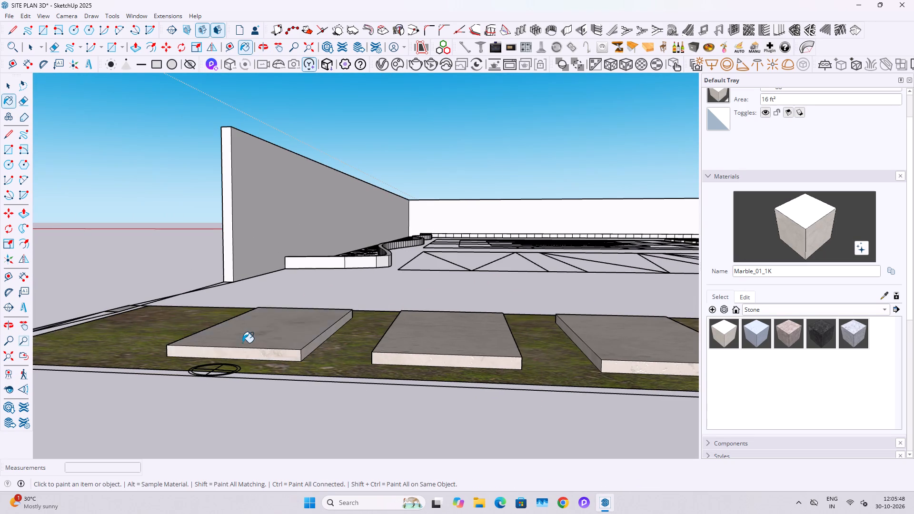
Paint all connected faces of the two stepping pavers leading to the outdoor table with Marble_01_1K.
{"action": "scroll", "coordinate": [242, 343], "scroll_direction": "down", "scroll_amount": 8}
{"action": "middle_click", "coordinate": [354, 325]}
{"action": "scroll", "coordinate": [353, 328], "scroll_direction": "up", "scroll_amount": 20}
{"action": "scroll", "coordinate": [353, 328], "scroll_direction": "up", "scroll_amount": 2}
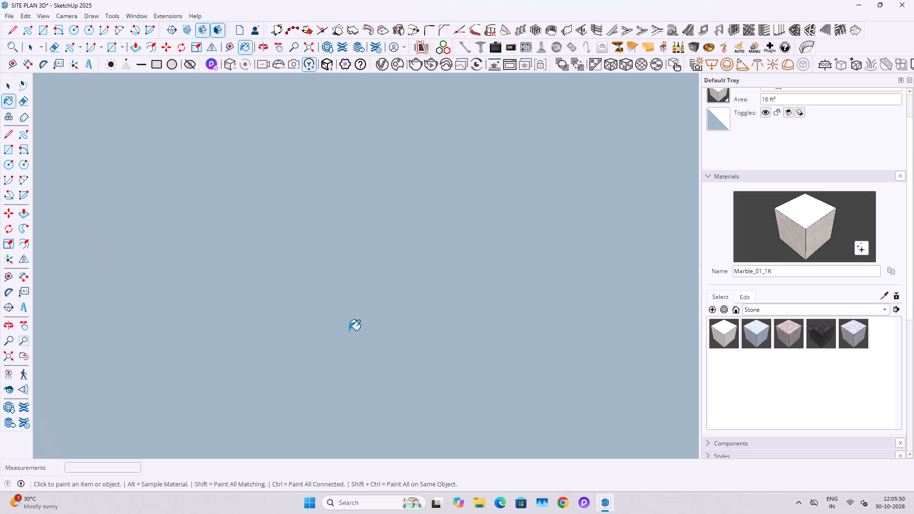
{"action": "scroll", "coordinate": [349, 330], "scroll_direction": "up", "scroll_amount": 18}
{"action": "middle_click_drag", "start_coordinate": [399, 284], "coordinate": [356, 376]}
{"action": "scroll", "coordinate": [324, 353], "scroll_direction": "down", "scroll_amount": 7}
{"action": "middle_click_drag", "start_coordinate": [419, 339], "coordinate": [164, 218]}
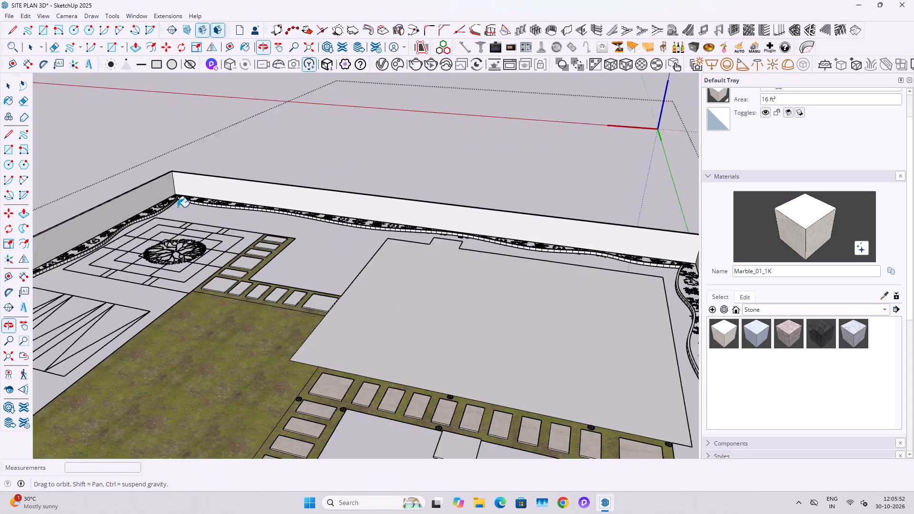
{"action": "scroll", "coordinate": [395, 259], "scroll_direction": "down", "scroll_amount": 4, "text": "shift"}
{"action": "middle_click_drag", "start_coordinate": [361, 269], "coordinate": [338, 158], "text": "shift"}
{"action": "scroll", "coordinate": [380, 192], "scroll_direction": "up", "scroll_amount": 7}
{"action": "key", "text": "space"}
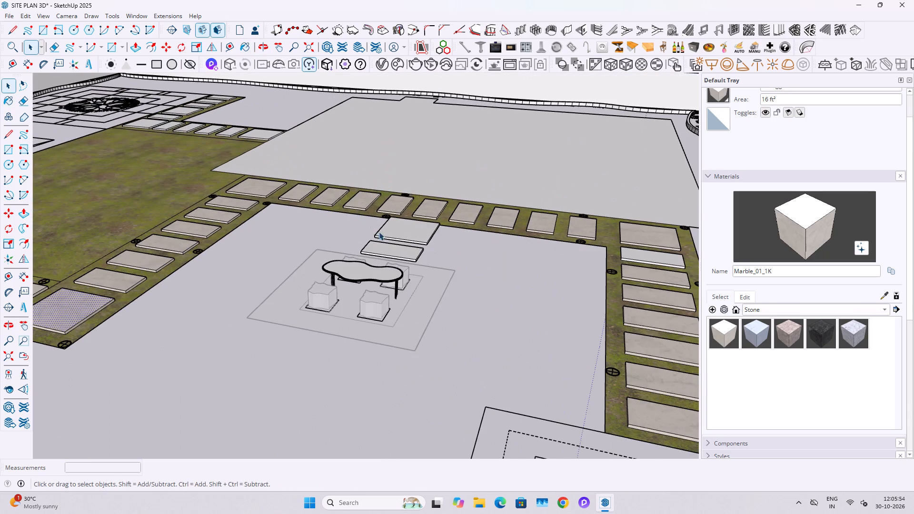
{"action": "scroll", "coordinate": [432, 217], "scroll_direction": "up", "scroll_amount": 4}
{"action": "left_click", "coordinate": [804, 218]}
{"action": "left_click", "coordinate": [373, 242], "text": "ctrl"}
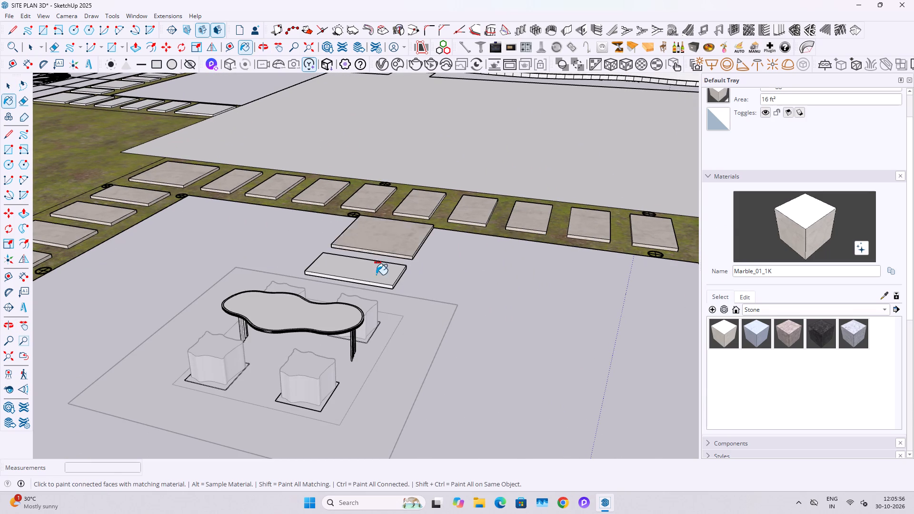
{"action": "left_click", "coordinate": [376, 275], "text": "ctrl"}
{"action": "scroll", "coordinate": [318, 229], "scroll_direction": "down", "scroll_amount": 6}
{"action": "key", "text": "space"}
{"action": "key", "text": "Escape"}
{"action": "key", "text": "Escape"}
{"action": "key", "text": "Escape"}
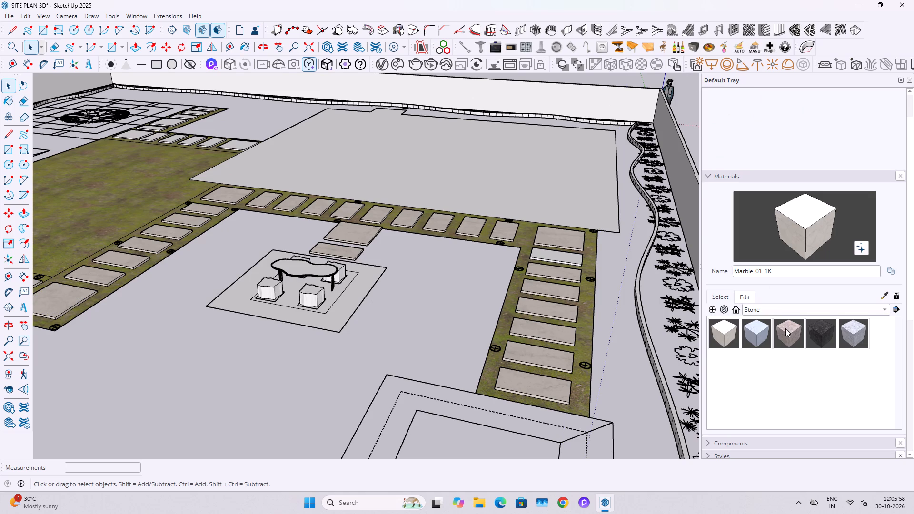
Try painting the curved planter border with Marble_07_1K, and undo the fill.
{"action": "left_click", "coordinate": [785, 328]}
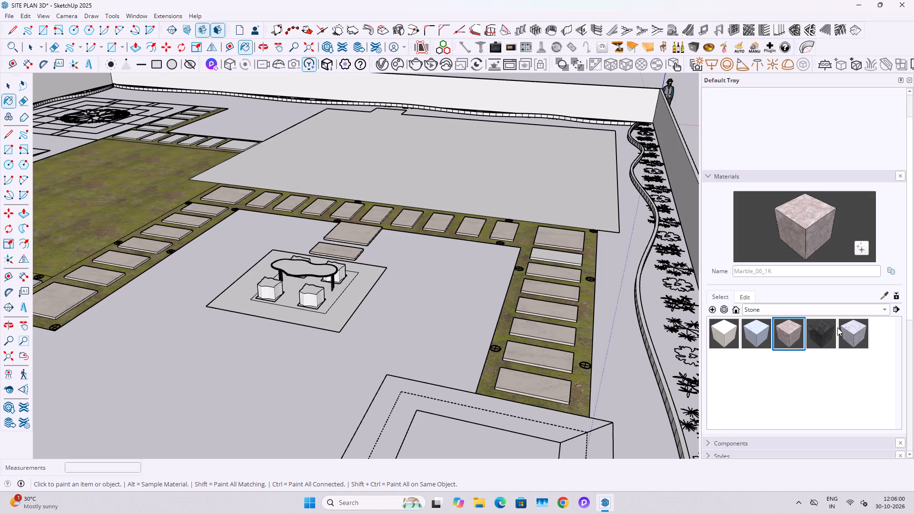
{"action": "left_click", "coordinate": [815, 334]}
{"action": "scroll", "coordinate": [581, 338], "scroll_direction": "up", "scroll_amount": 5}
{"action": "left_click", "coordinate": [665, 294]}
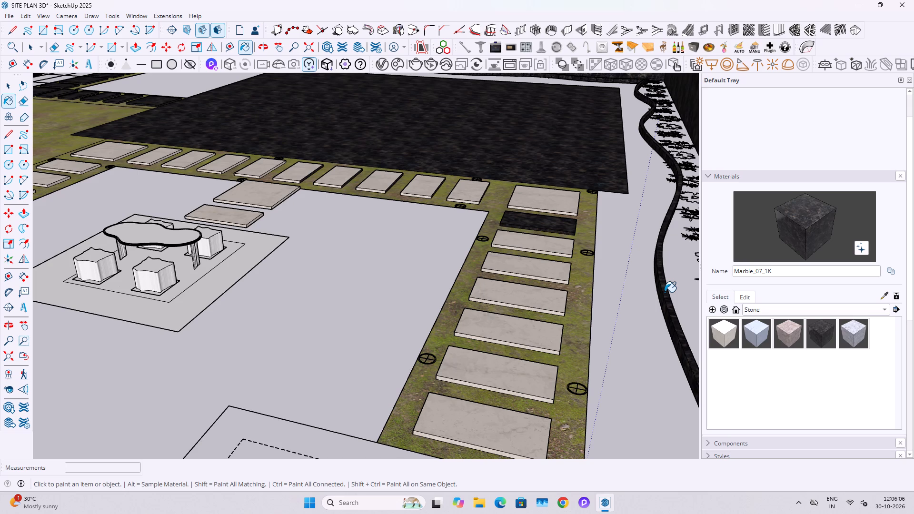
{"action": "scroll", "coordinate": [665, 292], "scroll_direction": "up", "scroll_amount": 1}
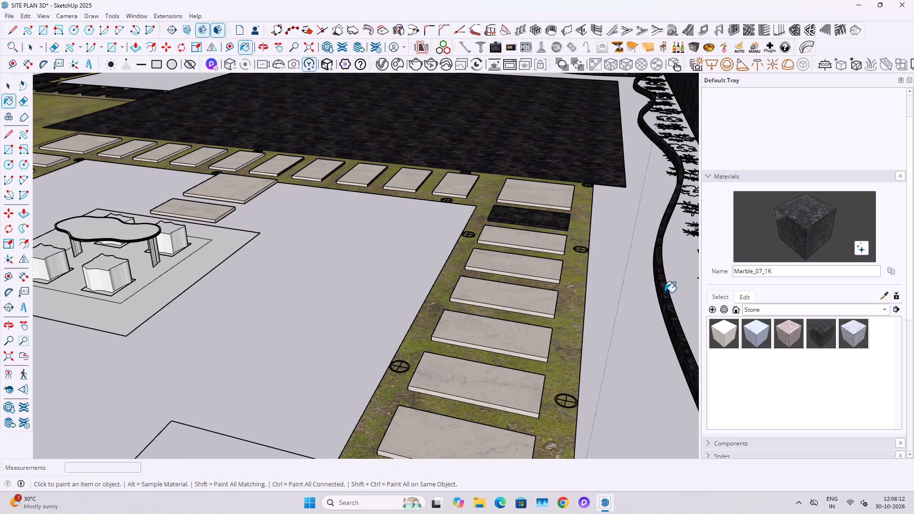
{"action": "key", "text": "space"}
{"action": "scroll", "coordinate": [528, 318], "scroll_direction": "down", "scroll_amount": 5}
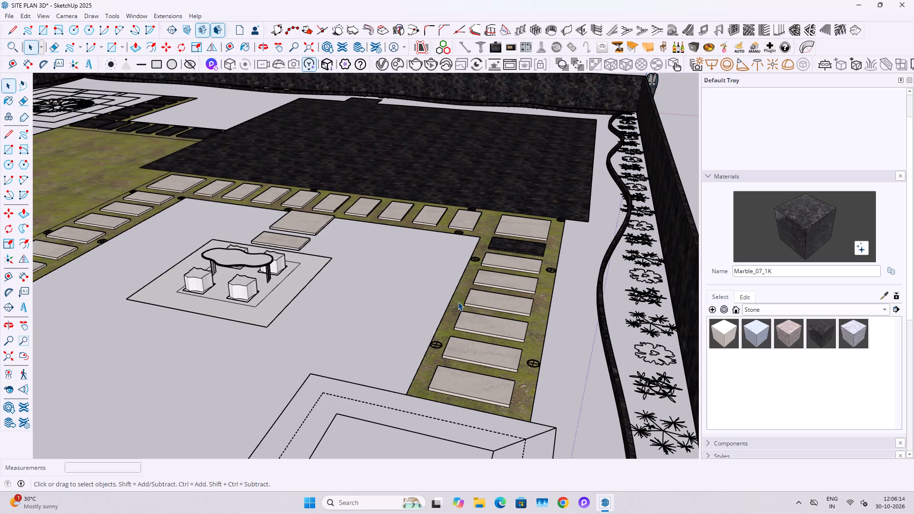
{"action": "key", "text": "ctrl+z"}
Paint the planter border's top and the first lawn-side faces beside its sharp corner with Plaster_06_1K from the Plaster collection.
{"action": "middle_click_drag", "start_coordinate": [459, 297], "coordinate": [676, 298]}
{"action": "scroll", "coordinate": [631, 261], "scroll_direction": "up", "scroll_amount": 2}
{"action": "triple_click", "coordinate": [611, 264]}
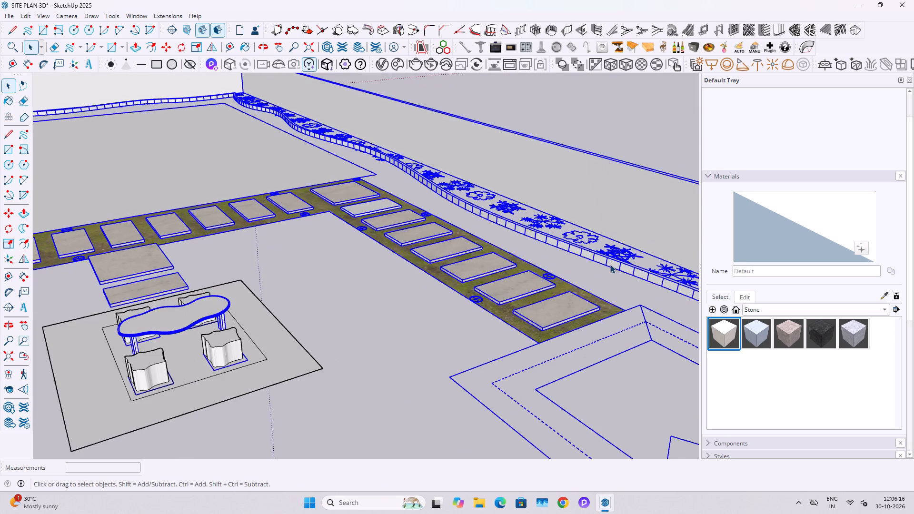
{"action": "left_click", "coordinate": [608, 260]}
{"action": "middle_click_drag", "start_coordinate": [606, 267], "coordinate": [288, 240], "text": "shift"}
{"action": "scroll", "coordinate": [272, 240], "scroll_direction": "down", "scroll_amount": 2}
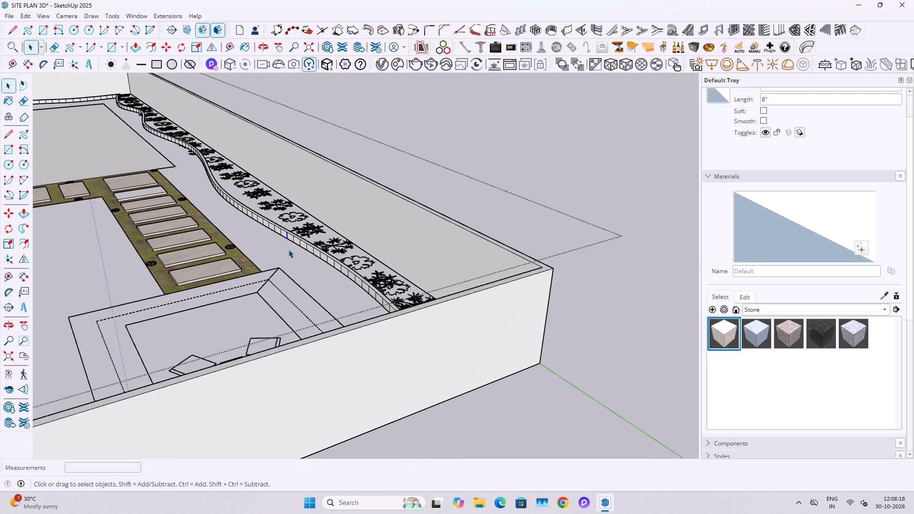
{"action": "middle_click_drag", "start_coordinate": [330, 284], "coordinate": [446, 315]}
{"action": "scroll", "coordinate": [393, 309], "scroll_direction": "up", "scroll_amount": 3}
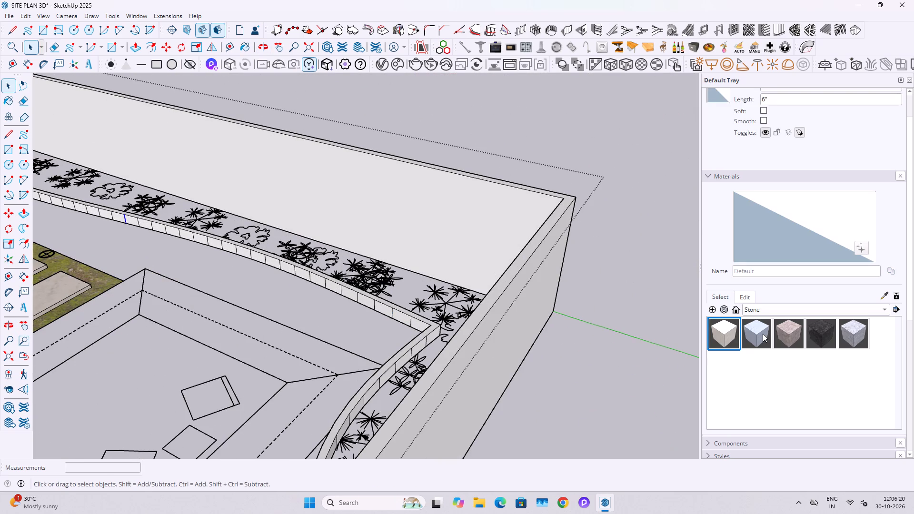
{"action": "left_click", "coordinate": [764, 311]}
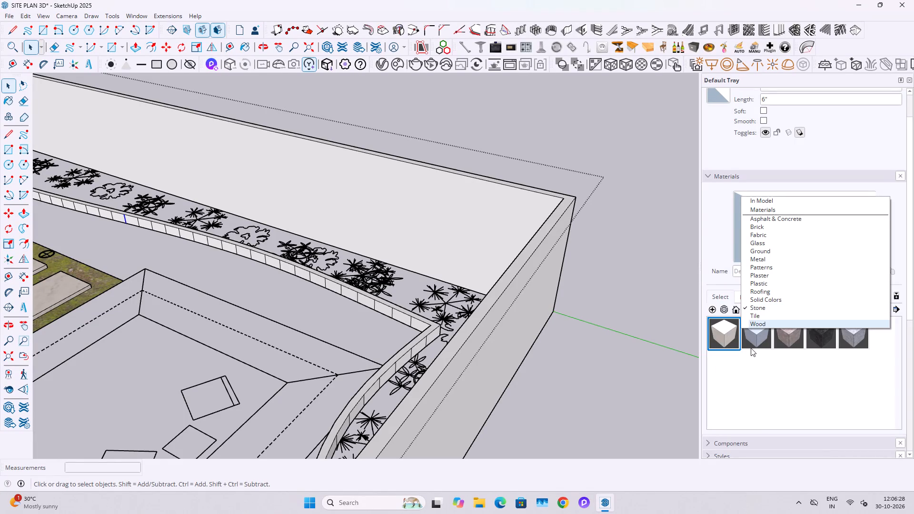
{"action": "scroll", "coordinate": [737, 349], "scroll_direction": "up", "scroll_amount": 2}
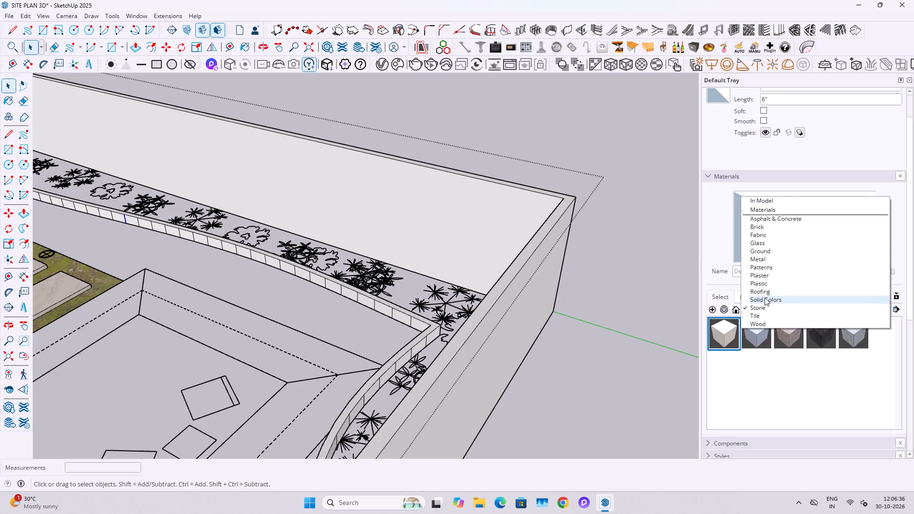
{"action": "left_click", "coordinate": [775, 273]}
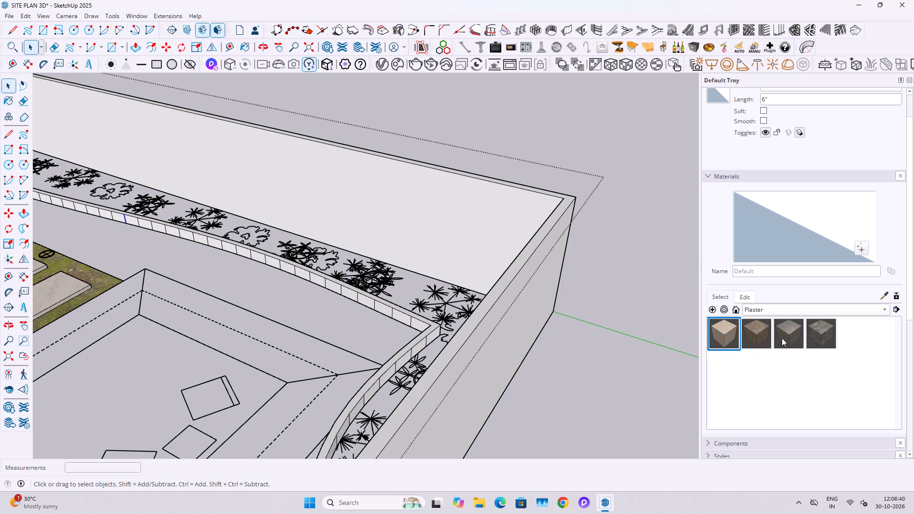
{"action": "left_click", "coordinate": [816, 335]}
{"action": "scroll", "coordinate": [390, 306], "scroll_direction": "up", "scroll_amount": 9}
{"action": "left_click", "coordinate": [425, 330]}
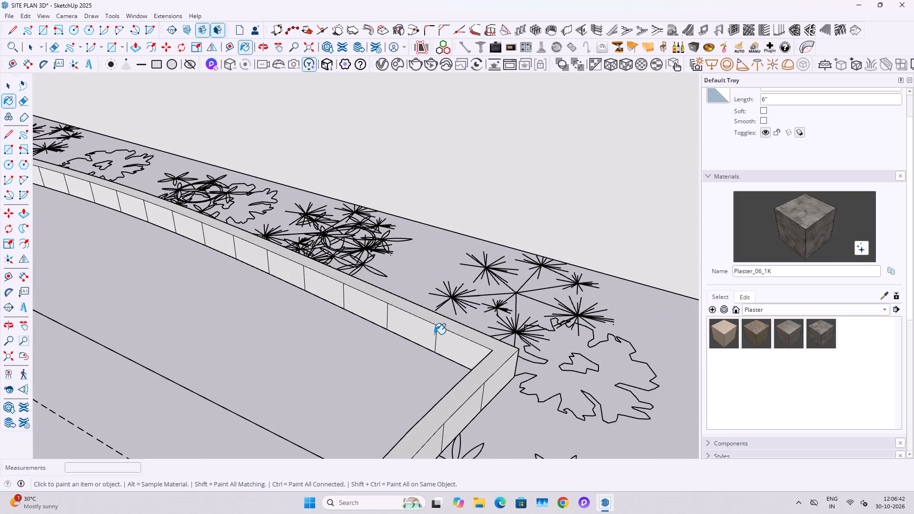
{"action": "left_click", "coordinate": [449, 343]}
{"action": "left_click", "coordinate": [464, 335]}
{"action": "left_click", "coordinate": [379, 311]}
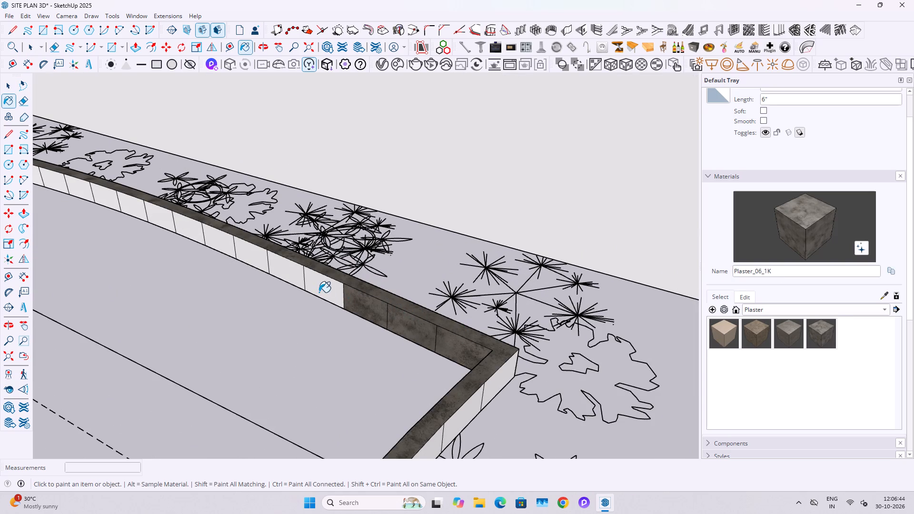
{"action": "left_click", "coordinate": [313, 282]}
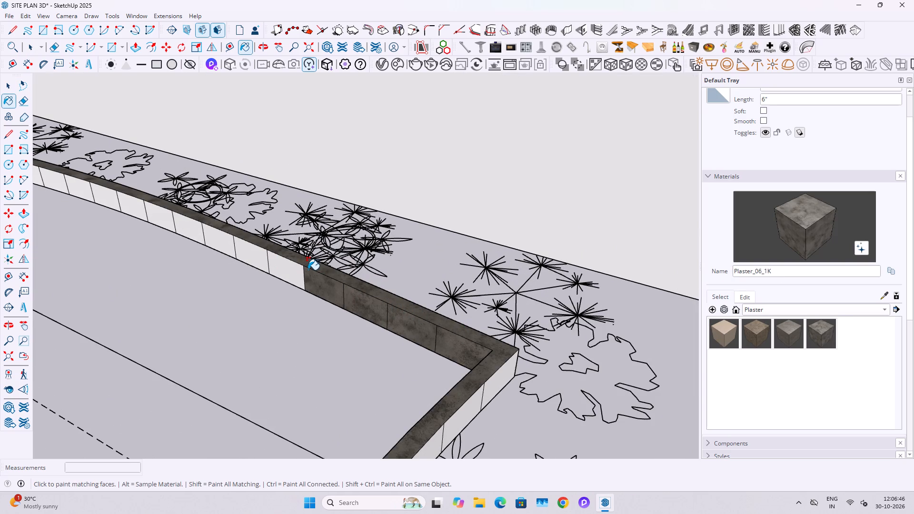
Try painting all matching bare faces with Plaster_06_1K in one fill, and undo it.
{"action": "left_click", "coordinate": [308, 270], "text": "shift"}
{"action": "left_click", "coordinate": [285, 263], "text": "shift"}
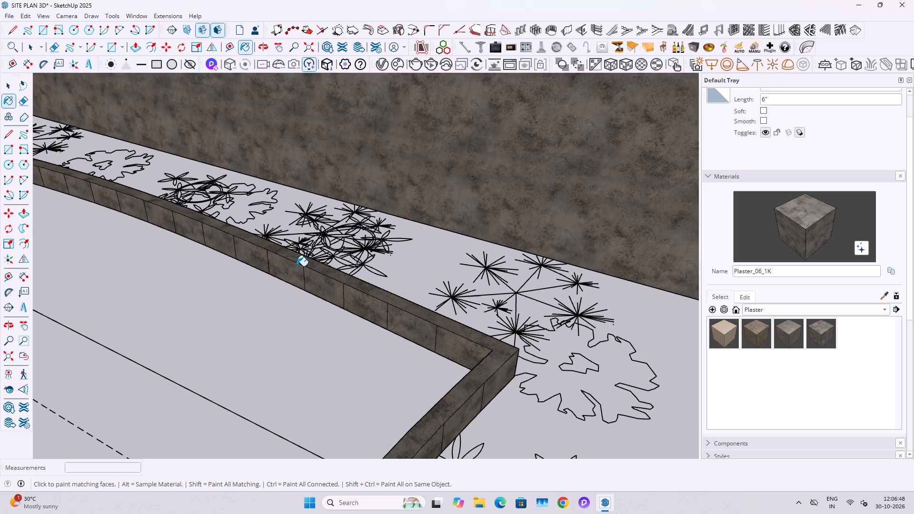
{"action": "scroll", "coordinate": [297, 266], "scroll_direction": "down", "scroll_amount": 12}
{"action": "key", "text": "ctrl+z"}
Paint the plant-side faces of the border one by one with Plaster_06_1K, from the sharp corner along the short curved stretch.
{"action": "scroll", "coordinate": [310, 274], "scroll_direction": "up", "scroll_amount": 5}
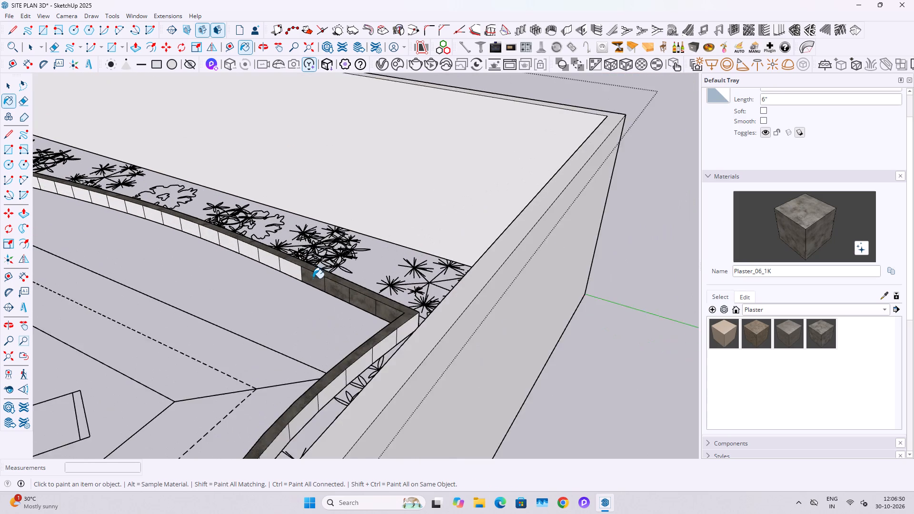
{"action": "scroll", "coordinate": [313, 278], "scroll_direction": "up", "scroll_amount": 2}
{"action": "left_click", "coordinate": [401, 356]}
{"action": "left_click", "coordinate": [419, 339]}
{"action": "left_click", "coordinate": [371, 370]}
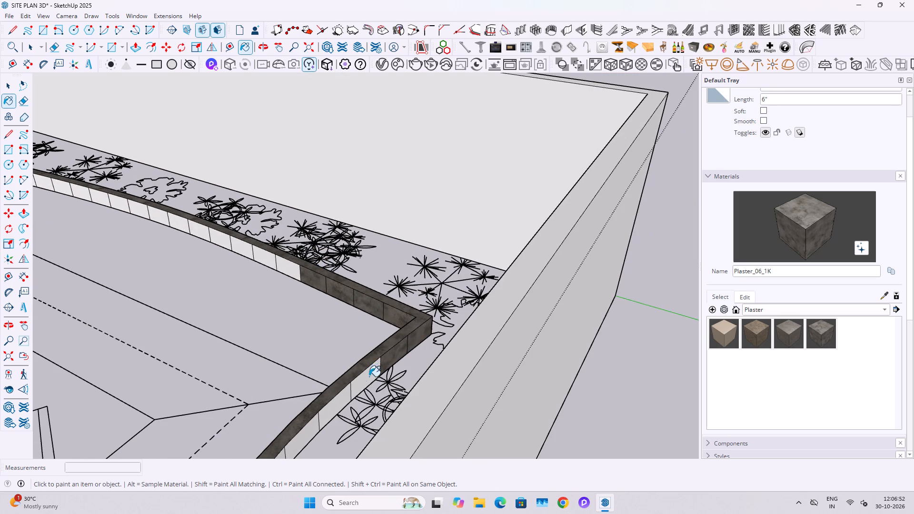
{"action": "left_click_drag", "start_coordinate": [360, 383], "coordinate": [351, 391]}
{"action": "left_click", "coordinate": [338, 400]}
{"action": "left_click", "coordinate": [316, 425]}
{"action": "middle_click_drag", "start_coordinate": [300, 433], "coordinate": [502, 215], "text": "shift"}
{"action": "left_click", "coordinate": [464, 282]}
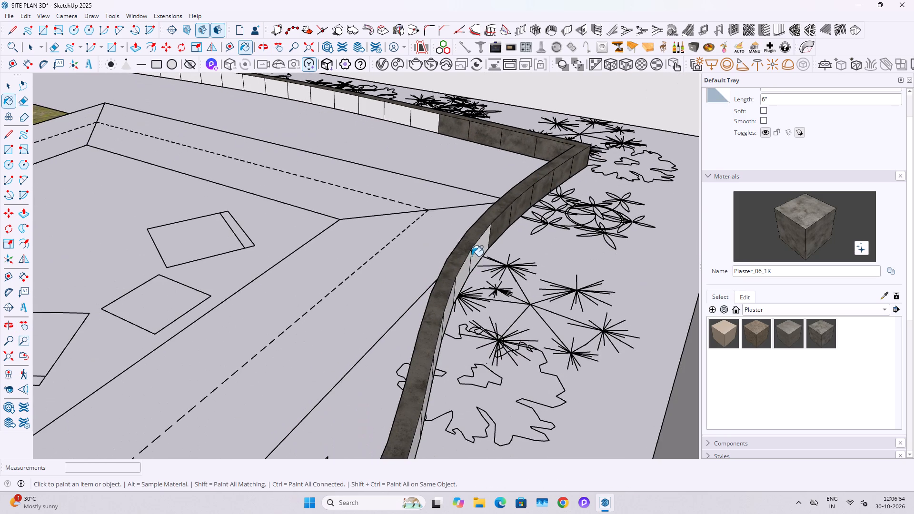
{"action": "left_click_drag", "start_coordinate": [474, 253], "coordinate": [483, 244]}
Paint the next four lawn-side faces of the border's long run, leading away from the sharp corner, with Plaster_06_1K.
{"action": "scroll", "coordinate": [481, 244], "scroll_direction": "down", "scroll_amount": 5}
{"action": "middle_click_drag", "start_coordinate": [469, 218], "coordinate": [480, 392]}
{"action": "scroll", "coordinate": [439, 312], "scroll_direction": "up", "scroll_amount": 7}
{"action": "left_click", "coordinate": [442, 290]}
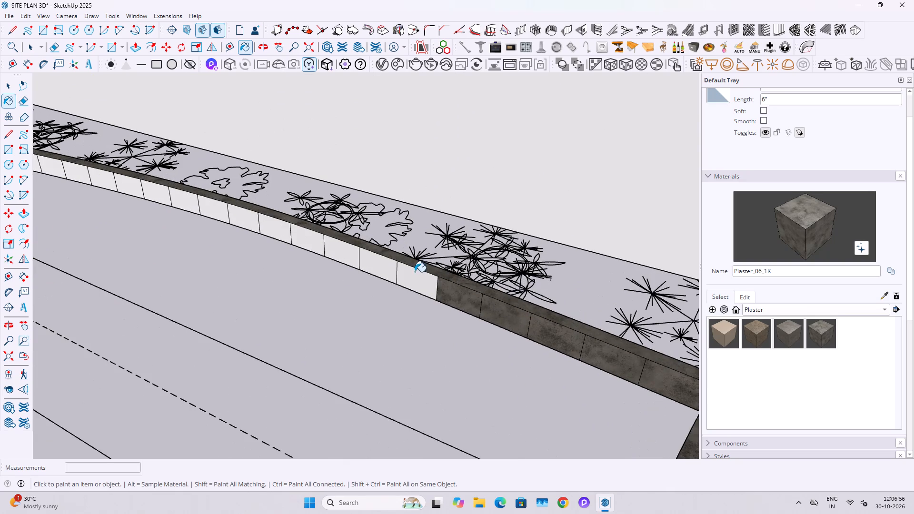
{"action": "left_click", "coordinate": [415, 272]}
{"action": "left_click", "coordinate": [365, 262]}
{"action": "left_click", "coordinate": [324, 248]}
{"action": "left_click", "coordinate": [299, 237]}
{"action": "left_click", "coordinate": [346, 253]}
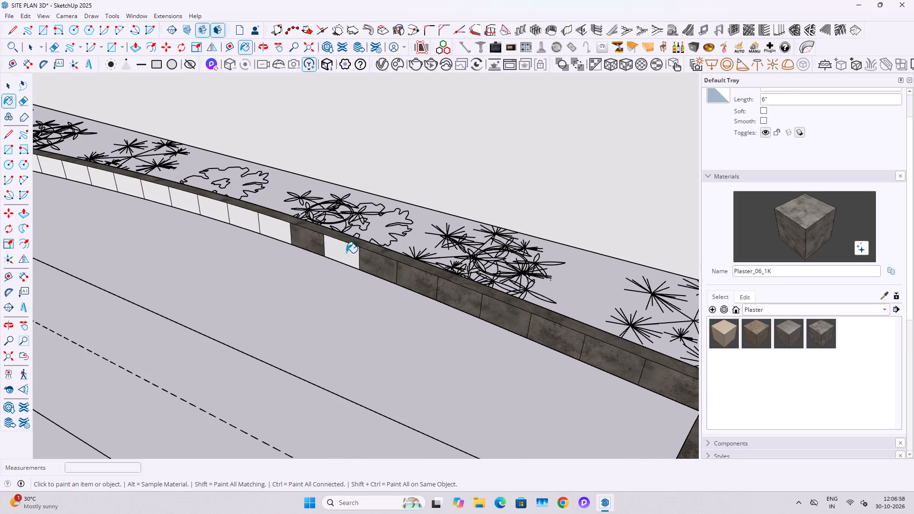
Continue with Plaster_06_1K on the next six bare lawn-side faces of the long run, leaving no gaps.
{"action": "left_click", "coordinate": [261, 226]}
{"action": "left_click", "coordinate": [197, 215]}
{"action": "left_click", "coordinate": [222, 212]}
{"action": "left_click", "coordinate": [244, 226]}
{"action": "left_click", "coordinate": [206, 210]}
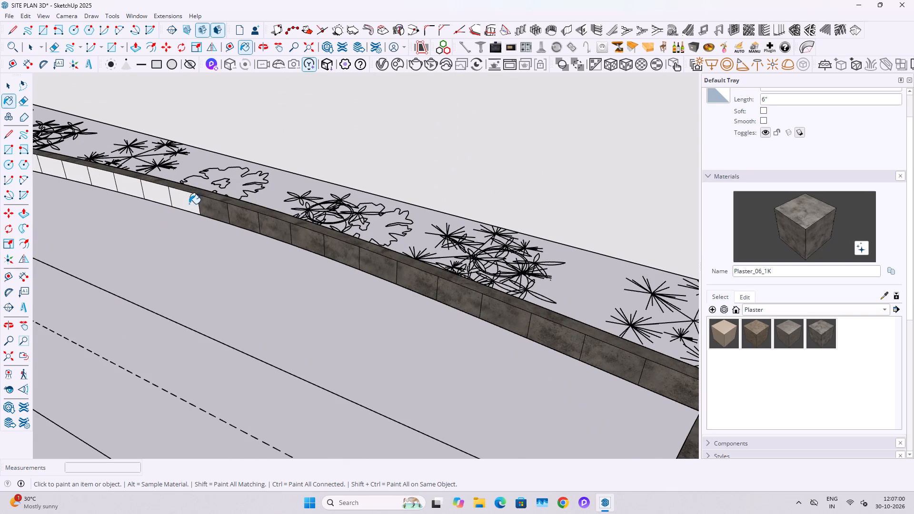
{"action": "left_click", "coordinate": [176, 198]}
{"action": "left_click", "coordinate": [146, 193]}
{"action": "left_click", "coordinate": [139, 192]}
{"action": "left_click", "coordinate": [126, 189]}
Paint the lawn-side border faces opposite the dashed-outline area, up to the path's near end, with Plaster_06_1K.
{"action": "middle_click_drag", "start_coordinate": [126, 189], "coordinate": [128, 189], "text": "shift"}
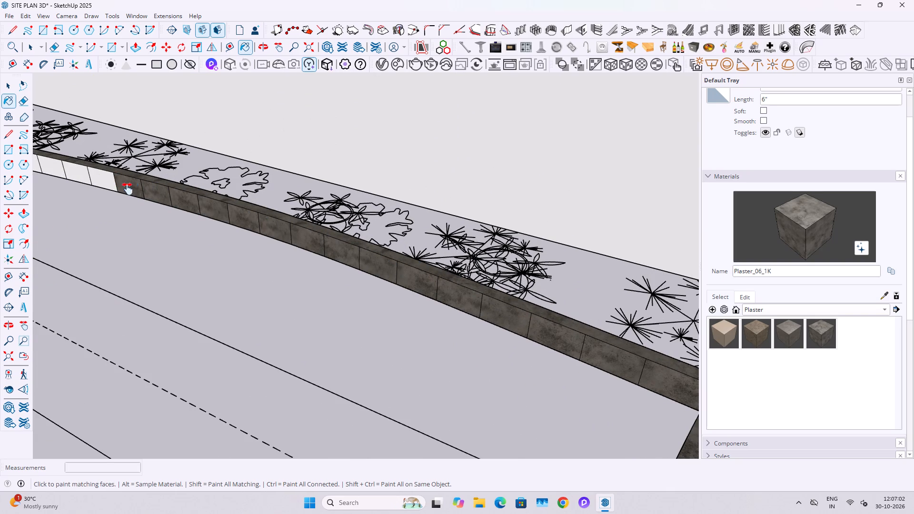
{"action": "middle_click_drag", "start_coordinate": [128, 189], "coordinate": [329, 223], "text": "shift"}
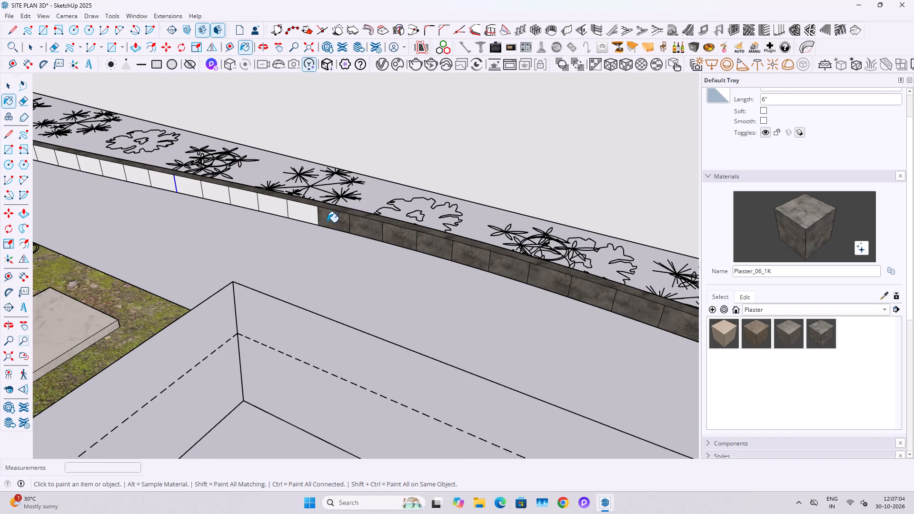
{"action": "scroll", "coordinate": [316, 220], "scroll_direction": "up", "scroll_amount": 3}
{"action": "left_click", "coordinate": [308, 210]}
{"action": "left_click", "coordinate": [294, 210]}
{"action": "left_click", "coordinate": [233, 201]}
{"action": "left_click", "coordinate": [190, 188]}
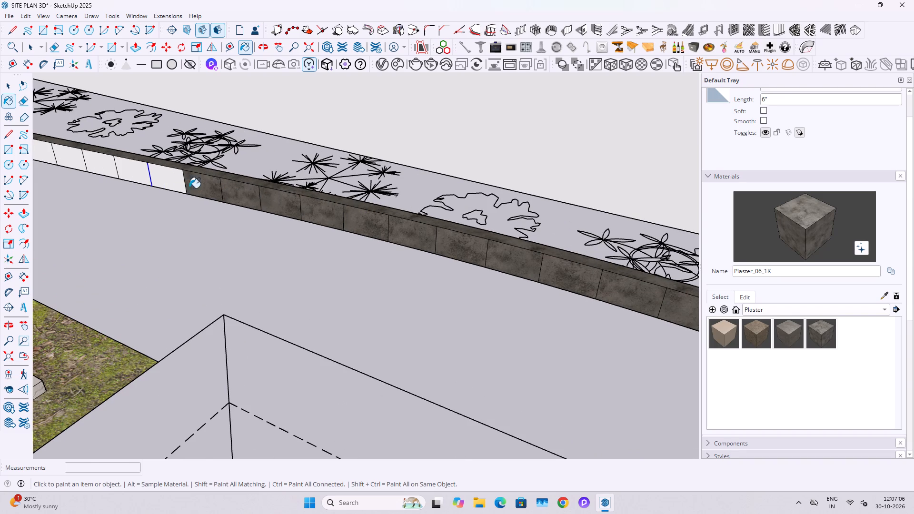
{"action": "left_click", "coordinate": [163, 186]}
Paint the lawn-side border faces beside the first path pavers with Plaster_06_1K, undoing and redoing one fill.
{"action": "middle_click_drag", "start_coordinate": [148, 180], "coordinate": [415, 217], "text": "shift"}
{"action": "left_click", "coordinate": [415, 206]}
{"action": "left_click", "coordinate": [363, 206]}
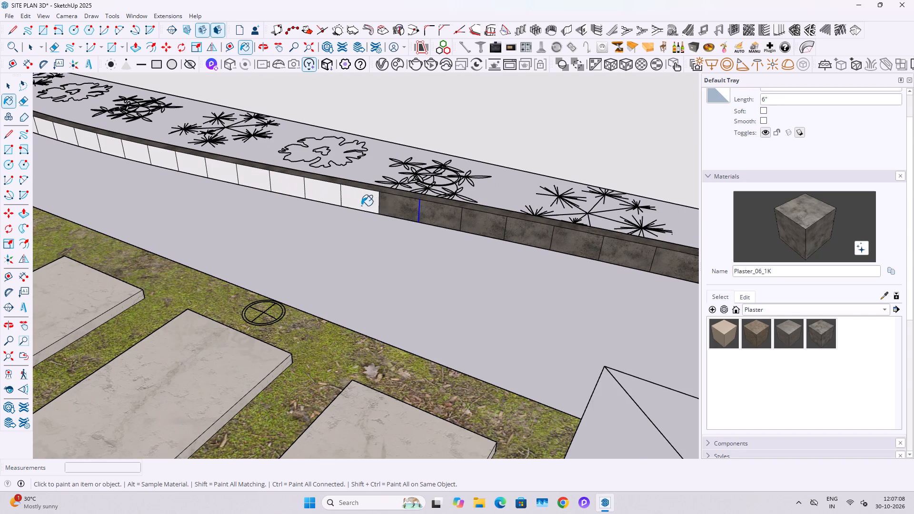
{"action": "left_click_drag", "start_coordinate": [356, 205], "coordinate": [351, 205]}
{"action": "left_click", "coordinate": [297, 194]}
{"action": "left_click", "coordinate": [276, 188]}
{"action": "left_click", "coordinate": [334, 193]}
{"action": "left_click", "coordinate": [266, 182]}
{"action": "left_click", "coordinate": [225, 174]}
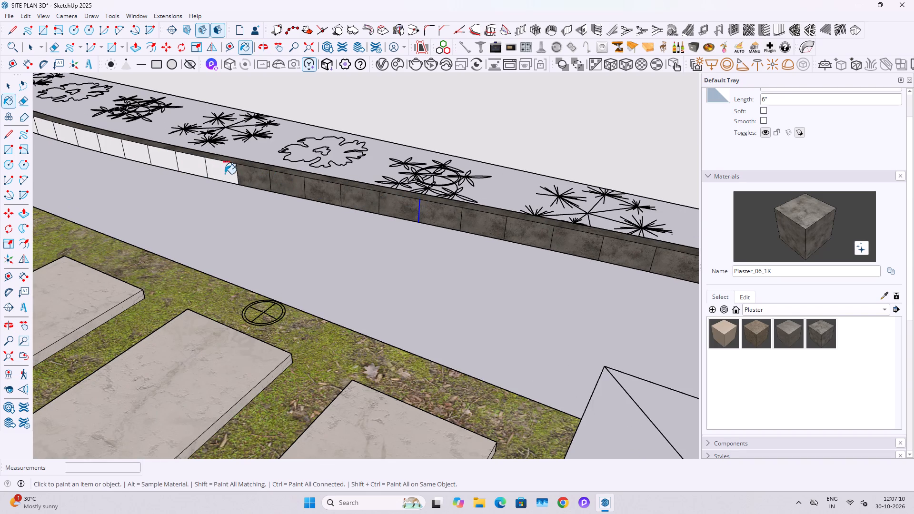
{"action": "key", "text": "ctrl+z"}
{"action": "left_click", "coordinate": [189, 162]}
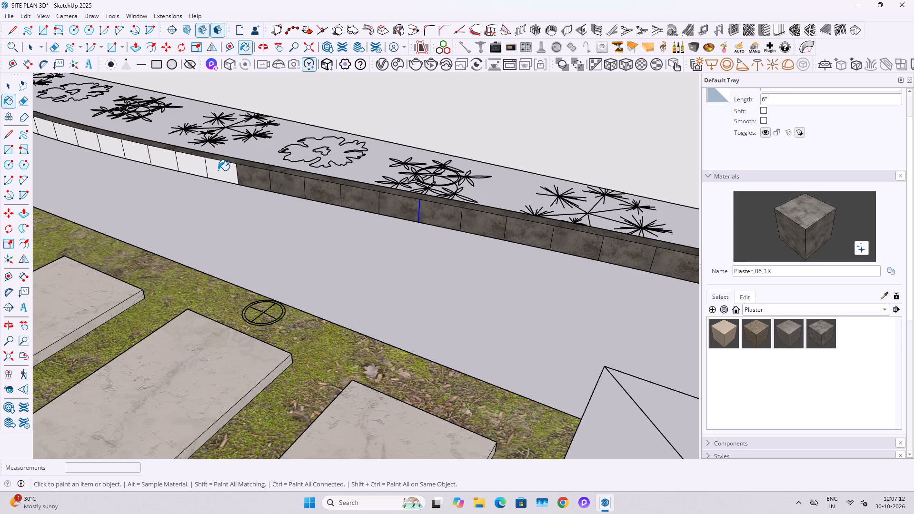
{"action": "left_click", "coordinate": [218, 170]}
Paint the next run of bare lawn-side border faces alongside the path pavers with Plaster_06_1K.
{"action": "scroll", "coordinate": [213, 171], "scroll_direction": "down", "scroll_amount": 1, "text": "shift"}
{"action": "middle_click_drag", "start_coordinate": [190, 172], "coordinate": [349, 198], "text": "shift"}
{"action": "scroll", "coordinate": [344, 197], "scroll_direction": "up", "scroll_amount": 3}
{"action": "left_click", "coordinate": [331, 185]}
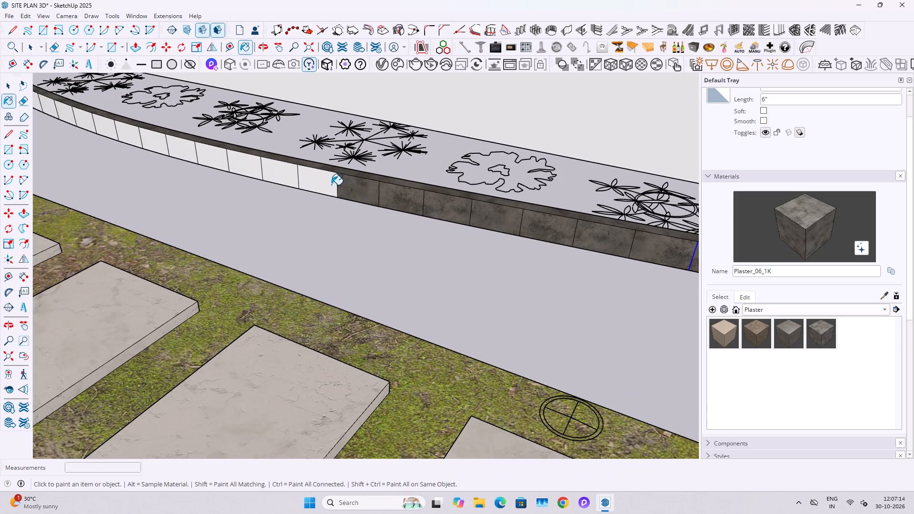
{"action": "left_click", "coordinate": [264, 183]}
{"action": "left_click", "coordinate": [210, 163]}
{"action": "left_click", "coordinate": [278, 171]}
{"action": "left_click", "coordinate": [259, 170]}
{"action": "left_click", "coordinate": [173, 148]}
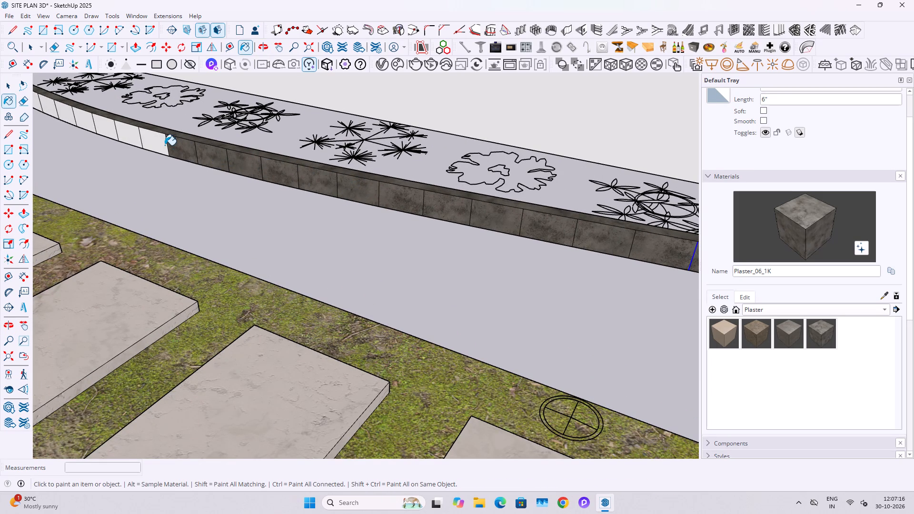
{"action": "left_click", "coordinate": [165, 145]}
Paint the lawn-side border faces with Plaster_06_1K through the bend beside the last pavers before the path's corner.
{"action": "middle_click_drag", "start_coordinate": [166, 145], "coordinate": [517, 251], "text": "shift"}
{"action": "left_click", "coordinate": [471, 231]}
{"action": "left_click", "coordinate": [452, 228]}
{"action": "left_click", "coordinate": [429, 225]}
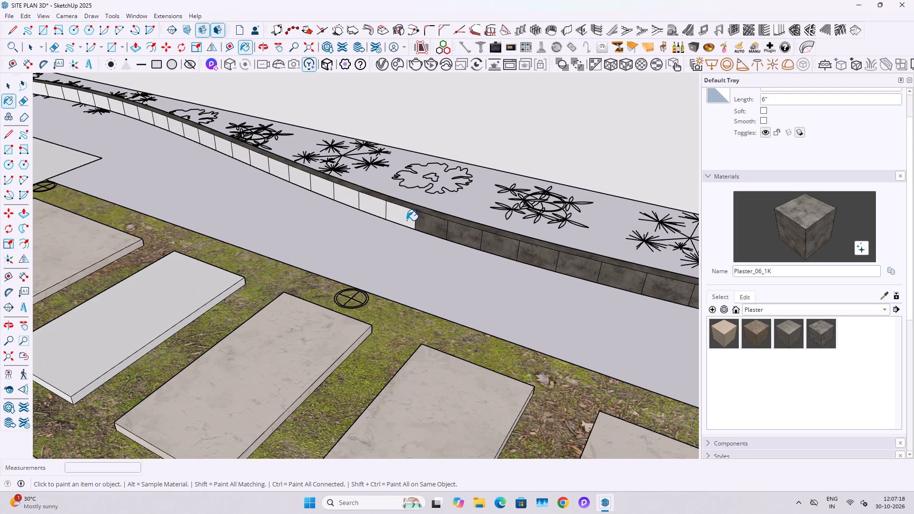
{"action": "left_click", "coordinate": [407, 220]}
{"action": "left_click", "coordinate": [374, 211]}
{"action": "left_click", "coordinate": [330, 197]}
{"action": "left_click", "coordinate": [318, 188]}
{"action": "left_click", "coordinate": [341, 196]}
{"action": "left_click", "coordinate": [297, 177]}
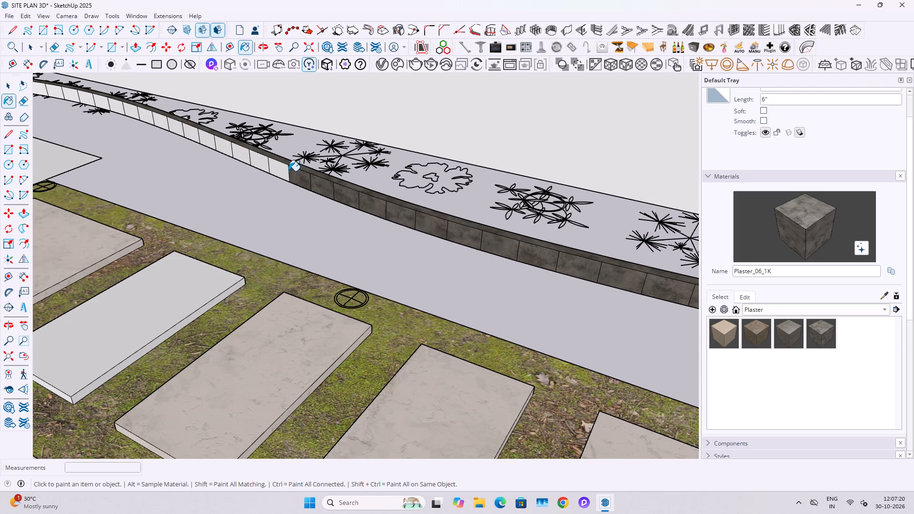
{"action": "left_click", "coordinate": [288, 171]}
{"action": "left_click", "coordinate": [270, 165]}
{"action": "left_click", "coordinate": [253, 157]}
{"action": "left_click", "coordinate": [228, 148]}
{"action": "left_click", "coordinate": [238, 154]}
Paint the next few lawn-side border faces level with the path's corner with Plaster_06_1K.
{"action": "middle_click_drag", "start_coordinate": [233, 157], "coordinate": [455, 267], "text": "shift"}
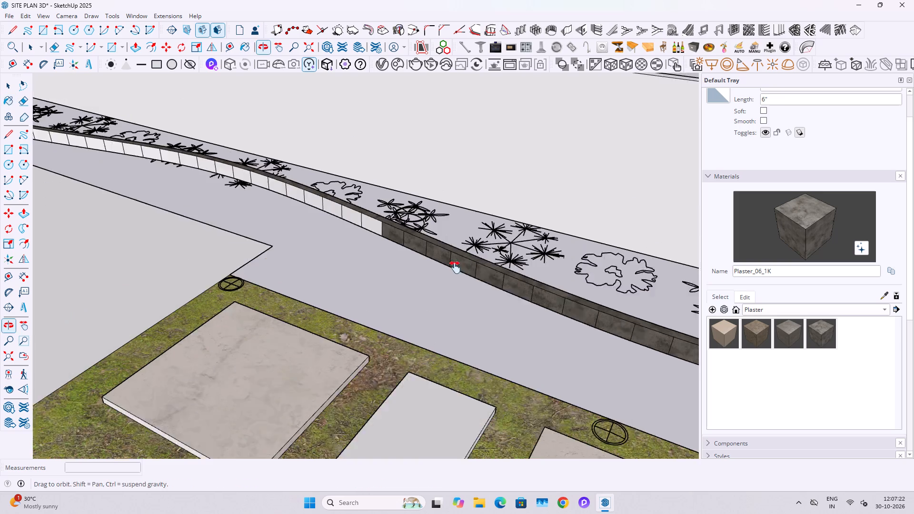
{"action": "middle_click_drag", "start_coordinate": [455, 267], "coordinate": [456, 267], "text": "shift"}
{"action": "scroll", "coordinate": [402, 237], "scroll_direction": "up", "scroll_amount": 4}
{"action": "left_click", "coordinate": [430, 251]}
{"action": "left_click", "coordinate": [409, 243]}
{"action": "left_click", "coordinate": [373, 229]}
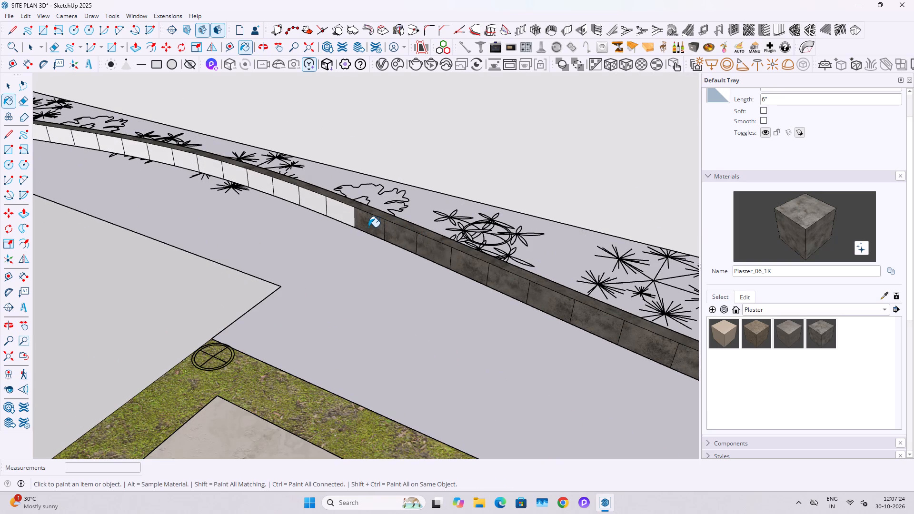
Paint the lawn-side border faces past the path, beside the corner of the large grey area, with Plaster_06_1K.
{"action": "middle_click_drag", "start_coordinate": [368, 227], "coordinate": [571, 302], "text": "shift"}
{"action": "scroll", "coordinate": [536, 290], "scroll_direction": "up", "scroll_amount": 3}
{"action": "left_click", "coordinate": [536, 290]}
{"action": "left_click", "coordinate": [500, 273]}
{"action": "left_click", "coordinate": [472, 263]}
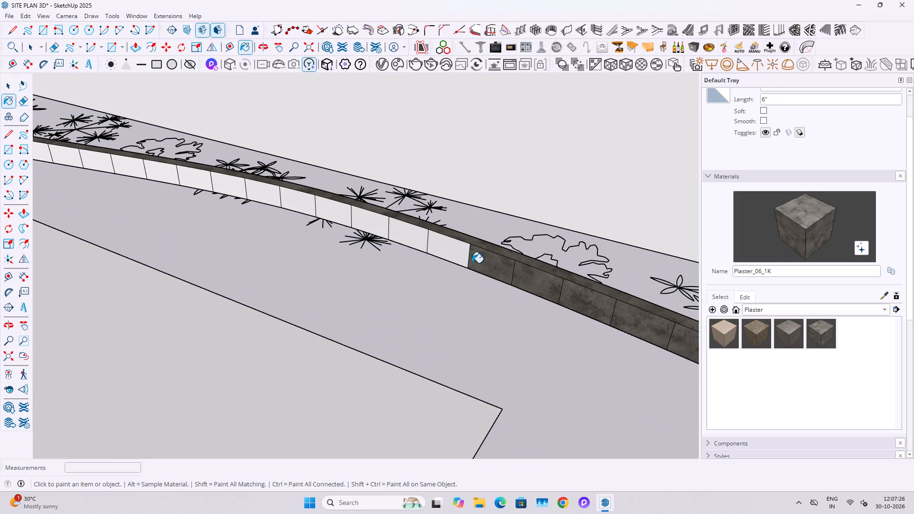
{"action": "left_click", "coordinate": [456, 255]}
{"action": "left_click", "coordinate": [410, 235]}
{"action": "left_click", "coordinate": [381, 226]}
{"action": "left_click", "coordinate": [327, 209]}
{"action": "left_click", "coordinate": [304, 204]}
{"action": "left_click", "coordinate": [276, 200]}
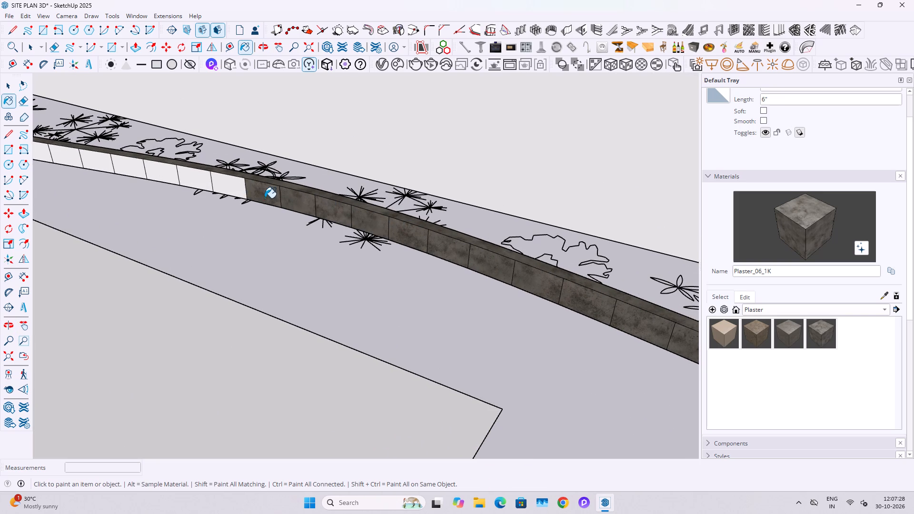
Paint the following lawn-side border faces alongside the large grey area with Plaster_06_1K, filling the skipped one too.
{"action": "middle_click_drag", "start_coordinate": [263, 198], "coordinate": [582, 301], "text": "shift"}
{"action": "scroll", "coordinate": [513, 266], "scroll_direction": "up", "scroll_amount": 3}
{"action": "left_click", "coordinate": [542, 293]}
{"action": "left_click", "coordinate": [448, 277]}
{"action": "left_click_drag", "start_coordinate": [404, 263], "coordinate": [468, 270]}
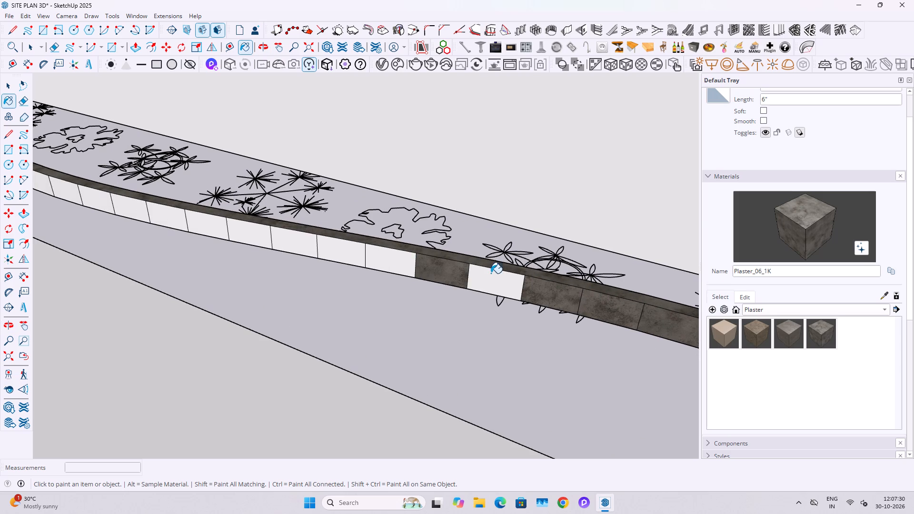
{"action": "left_click", "coordinate": [491, 273]}
{"action": "left_click", "coordinate": [407, 261]}
{"action": "left_click", "coordinate": [365, 259]}
{"action": "left_click", "coordinate": [343, 257]}
{"action": "left_click", "coordinate": [270, 254]}
{"action": "left_click", "coordinate": [284, 244]}
Paint the lawn-side faces leading into the border's next inward curve with Plaster_06_1K, including the skipped face.
{"action": "middle_click_drag", "start_coordinate": [286, 249], "coordinate": [633, 305], "text": "shift"}
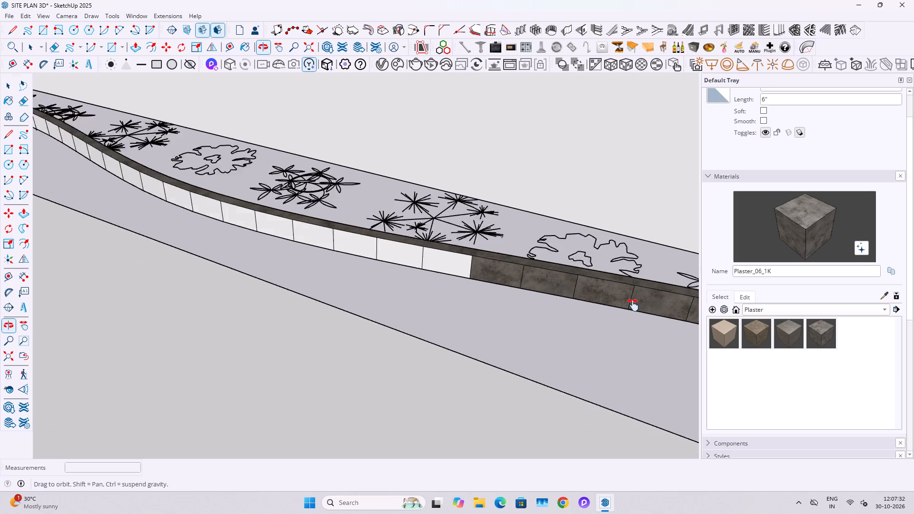
{"action": "middle_click_drag", "start_coordinate": [633, 305], "coordinate": [640, 306], "text": "shift"}
{"action": "scroll", "coordinate": [601, 304], "scroll_direction": "up", "scroll_amount": 3}
{"action": "left_click", "coordinate": [539, 279]}
{"action": "left_click", "coordinate": [479, 264]}
{"action": "left_click", "coordinate": [661, 272]}
{"action": "left_click", "coordinate": [565, 273]}
{"action": "left_click", "coordinate": [598, 283]}
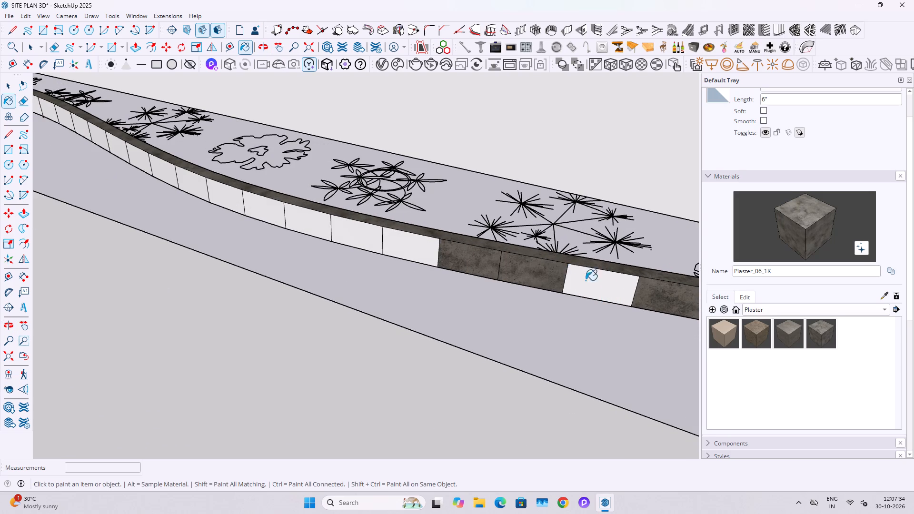
{"action": "left_click", "coordinate": [421, 238]}
{"action": "left_click", "coordinate": [379, 235]}
{"action": "left_click", "coordinate": [323, 223]}
{"action": "left_click_drag", "start_coordinate": [296, 217], "coordinate": [274, 213]}
{"action": "left_click", "coordinate": [274, 213]}
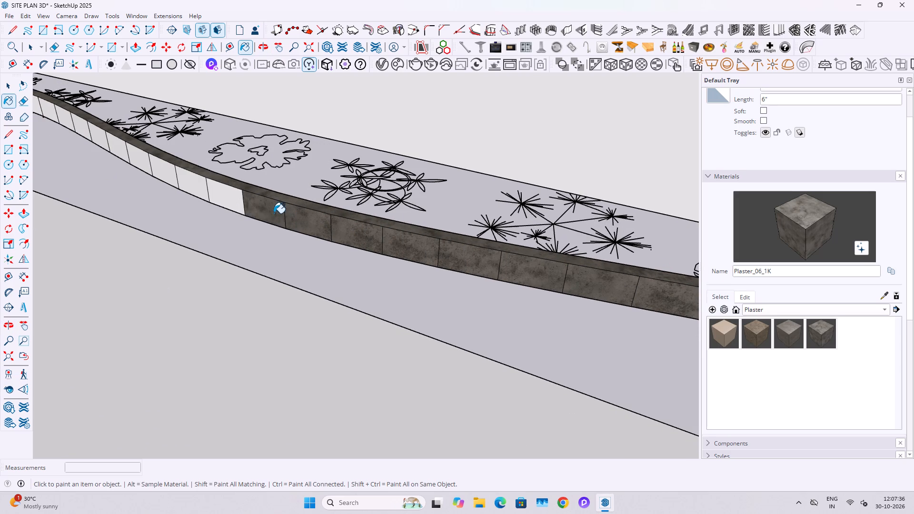
Paint six more lawn-side border faces with Plaster_06_1K, continuing from the last painted face toward the next bend.
{"action": "middle_click_drag", "start_coordinate": [274, 213], "coordinate": [707, 372], "text": "shift"}
{"action": "scroll", "coordinate": [593, 348], "scroll_direction": "up", "scroll_amount": 4}
{"action": "left_click", "coordinate": [661, 350]}
{"action": "left_click", "coordinate": [596, 320]}
{"action": "left_click", "coordinate": [553, 306]}
{"action": "left_click", "coordinate": [517, 292]}
{"action": "left_click", "coordinate": [458, 260]}
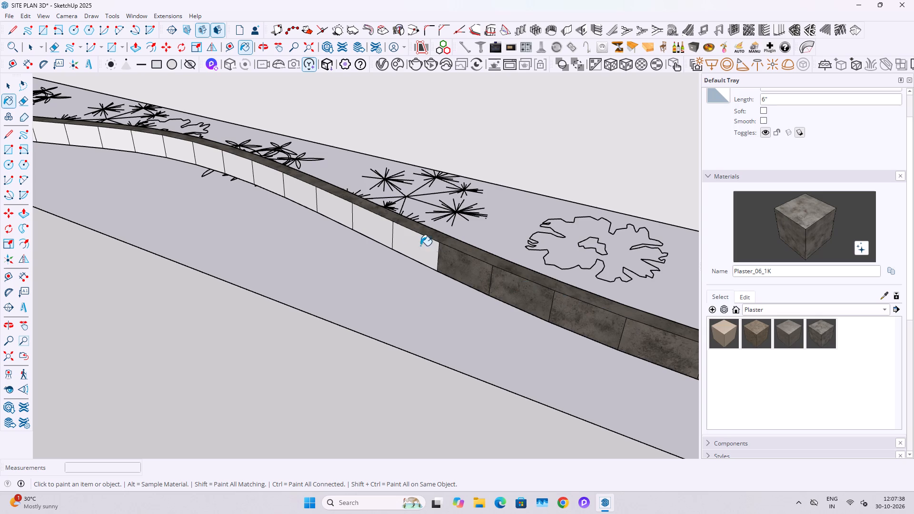
{"action": "left_click", "coordinate": [406, 239]}
Paint the lawn-side border faces up to the crest of the inward curve, beside the overlapping plants, with Plaster_06_1K.
{"action": "middle_click_drag", "start_coordinate": [437, 262], "coordinate": [568, 349], "text": "shift"}
{"action": "left_click", "coordinate": [502, 302]}
{"action": "left_click", "coordinate": [460, 285]}
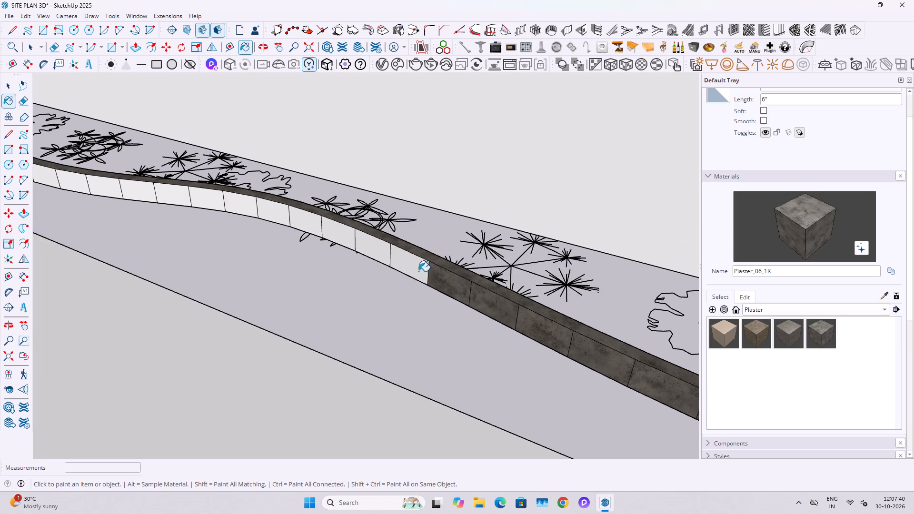
{"action": "left_click", "coordinate": [409, 268]}
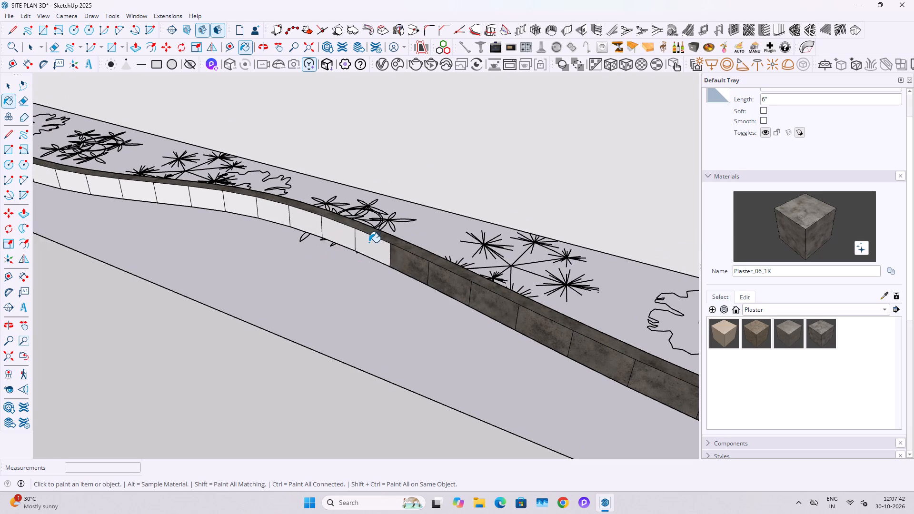
{"action": "left_click", "coordinate": [369, 242]}
{"action": "left_click", "coordinate": [319, 232]}
{"action": "middle_click_drag", "start_coordinate": [357, 239], "coordinate": [464, 278]}
{"action": "left_click", "coordinate": [336, 246]}
Paint the lawn-side faces from the curve's crest down into the following bend with Plaster_06_1K, filling the skipped faces.
{"action": "middle_click_drag", "start_coordinate": [267, 275], "coordinate": [491, 265], "text": "shift"}
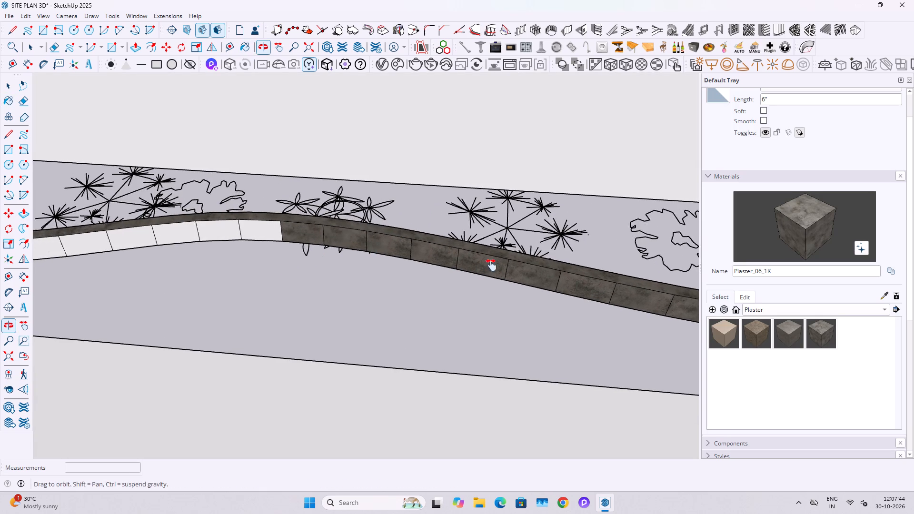
{"action": "middle_click_drag", "start_coordinate": [491, 265], "coordinate": [624, 262], "text": "shift"}
{"action": "left_click", "coordinate": [546, 220]}
{"action": "left_click", "coordinate": [596, 219]}
{"action": "left_click", "coordinate": [508, 220]}
{"action": "left_click", "coordinate": [406, 233]}
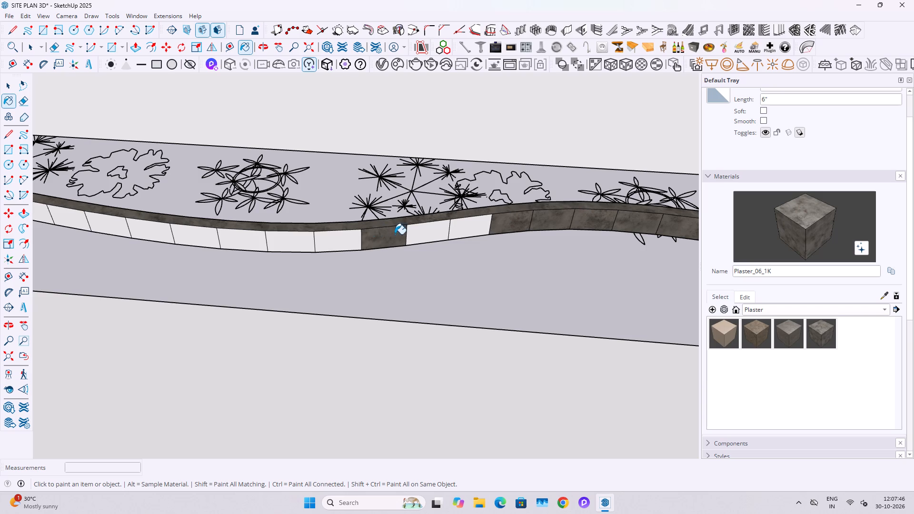
{"action": "left_click", "coordinate": [367, 236]}
{"action": "left_click", "coordinate": [430, 235]}
{"action": "left_click", "coordinate": [491, 228]}
{"action": "left_click", "coordinate": [473, 228]}
{"action": "left_click", "coordinate": [361, 235]}
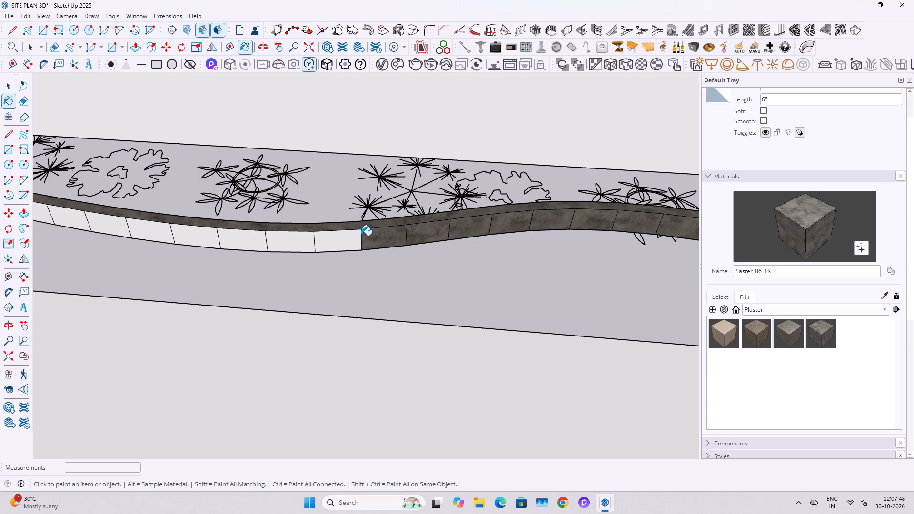
{"action": "left_click", "coordinate": [292, 242]}
{"action": "left_click", "coordinate": [326, 244]}
Paint the lawn-side border faces past the bend, opposite the corner of the large pale area, with Plaster_06_1K.
{"action": "middle_click_drag", "start_coordinate": [253, 261], "coordinate": [695, 232], "text": "shift"}
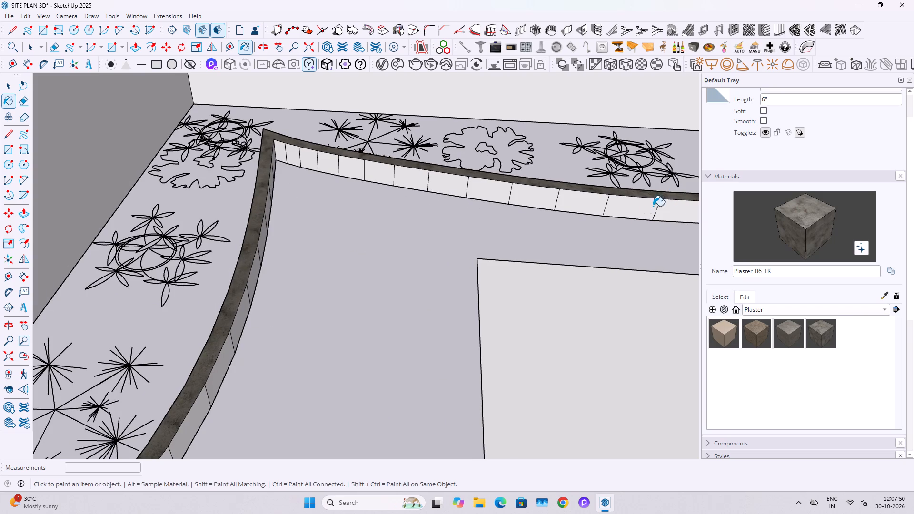
{"action": "left_click", "coordinate": [644, 213]}
{"action": "middle_click_drag", "start_coordinate": [436, 240], "coordinate": [129, 247], "text": "shift"}
{"action": "left_click", "coordinate": [286, 218]}
{"action": "left_click", "coordinate": [389, 216]}
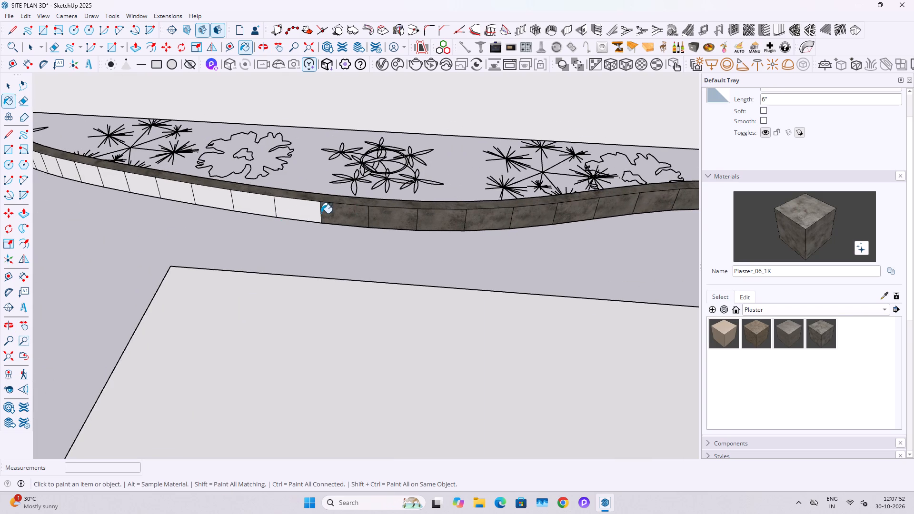
{"action": "left_click", "coordinate": [321, 213]}
{"action": "left_click", "coordinate": [273, 211]}
{"action": "left_click", "coordinate": [233, 209]}
{"action": "left_click", "coordinate": [298, 207]}
{"action": "left_click", "coordinate": [184, 193]}
Paint the remaining lawn-side faces up to the border's sharp corner with Plaster_06_1K, including the skipped face.
{"action": "middle_click_drag", "start_coordinate": [180, 193], "coordinate": [350, 210], "text": "shift"}
{"action": "scroll", "coordinate": [183, 194], "scroll_direction": "up", "scroll_amount": 1, "text": "shift"}
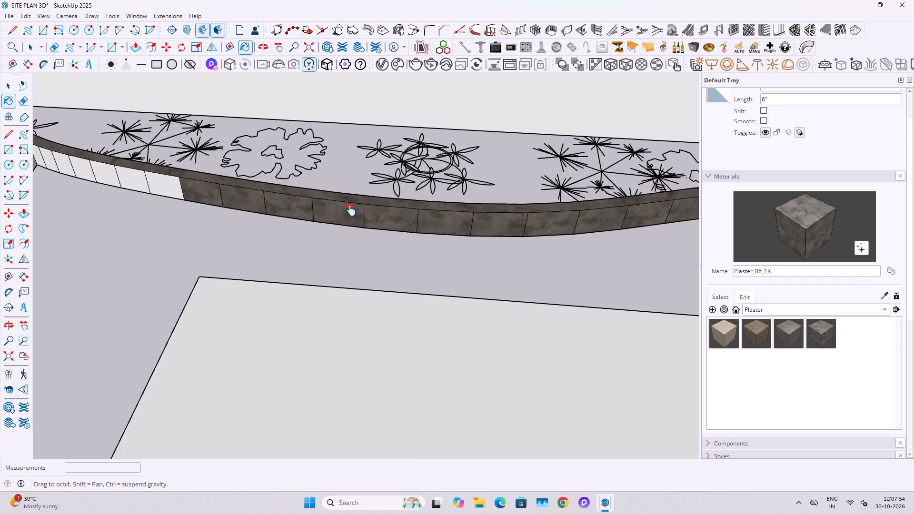
{"action": "middle_click_drag", "start_coordinate": [350, 210], "coordinate": [418, 212], "text": "shift"}
{"action": "left_click", "coordinate": [383, 205]}
{"action": "left_click", "coordinate": [331, 204]}
{"action": "left_click", "coordinate": [309, 202]}
{"action": "left_click", "coordinate": [277, 193]}
{"action": "left_click", "coordinate": [262, 180]}
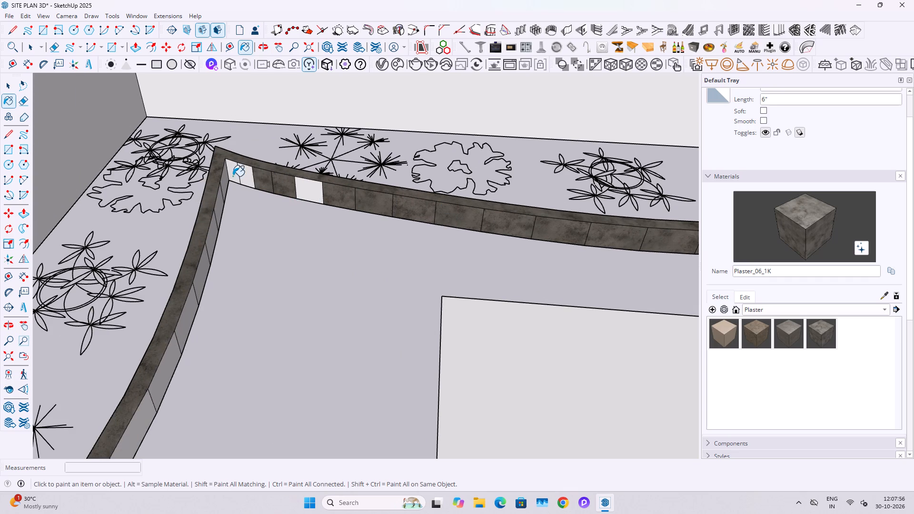
{"action": "left_click", "coordinate": [233, 176]}
{"action": "left_click", "coordinate": [249, 176]}
{"action": "left_click", "coordinate": [332, 197]}
{"action": "left_click", "coordinate": [317, 195]}
Paint the first lawn-side faces on the other side of the border's sharp corner with Plaster_06_1K, filling the skipped one.
{"action": "middle_click_drag", "start_coordinate": [401, 219], "coordinate": [200, 199]}
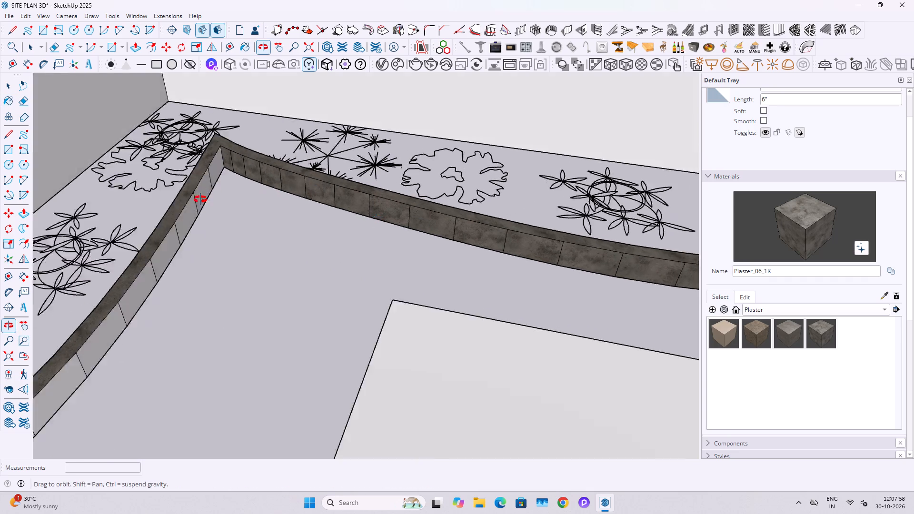
{"action": "middle_click_drag", "start_coordinate": [200, 199], "coordinate": [197, 197]}
{"action": "middle_click_drag", "start_coordinate": [222, 160], "coordinate": [469, 349], "text": "shift"}
{"action": "scroll", "coordinate": [430, 296], "scroll_direction": "up", "scroll_amount": 3}
{"action": "left_click", "coordinate": [475, 278]}
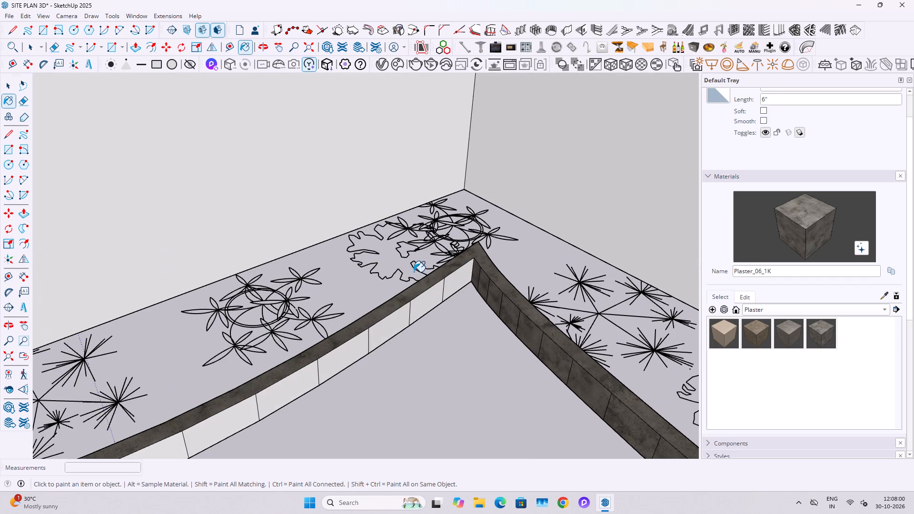
{"action": "left_click", "coordinate": [438, 288]}
{"action": "left_click", "coordinate": [456, 274]}
{"action": "left_click", "coordinate": [356, 320]}
{"action": "left_click", "coordinate": [347, 345]}
{"action": "left_click", "coordinate": [404, 334]}
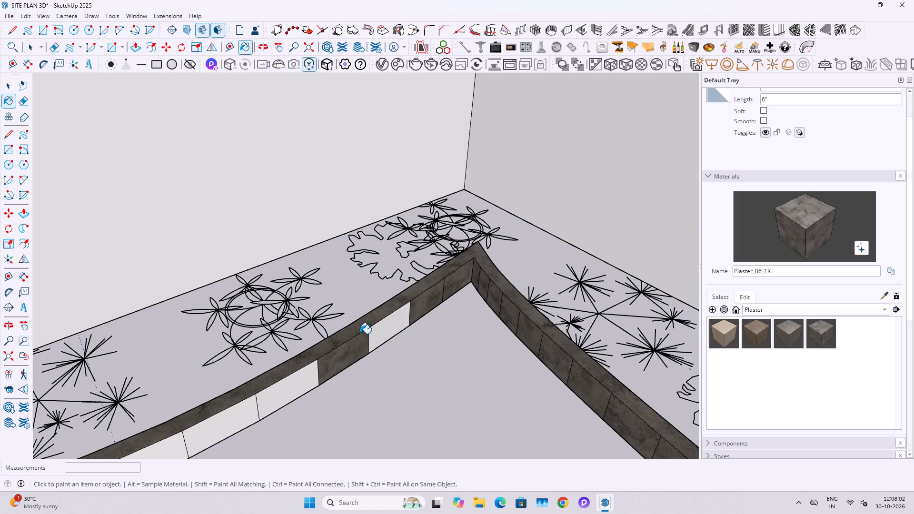
{"action": "left_click", "coordinate": [404, 332]}
{"action": "left_click", "coordinate": [410, 330]}
{"action": "left_click", "coordinate": [389, 325]}
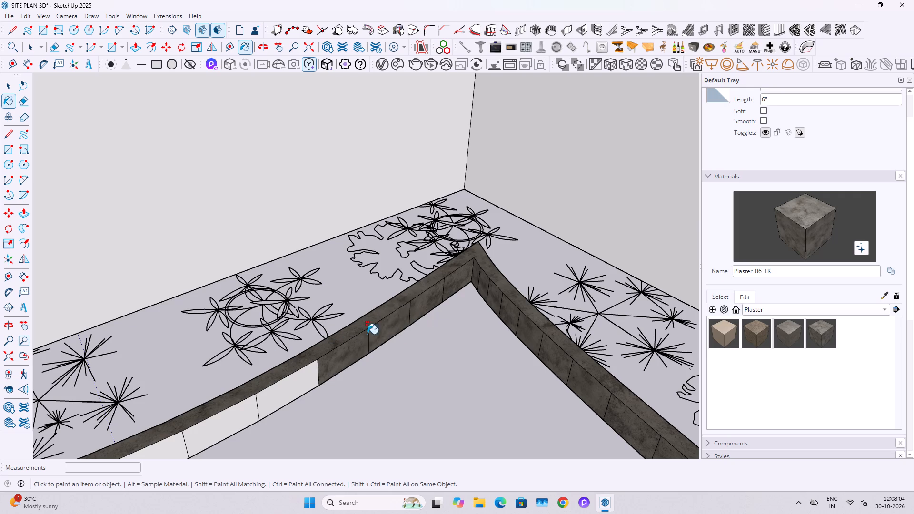
Paint the next lawn-side faces along this second side, past the first round plant and spiky plants, with Plaster_06_1K.
{"action": "middle_click_drag", "start_coordinate": [367, 335], "coordinate": [527, 240], "text": "shift"}
{"action": "middle_click_drag", "start_coordinate": [486, 283], "coordinate": [445, 244]}
{"action": "scroll", "coordinate": [486, 283], "scroll_direction": "up", "scroll_amount": 1}
{"action": "left_click", "coordinate": [379, 204]}
{"action": "left_click", "coordinate": [291, 202]}
{"action": "left_click", "coordinate": [149, 211]}
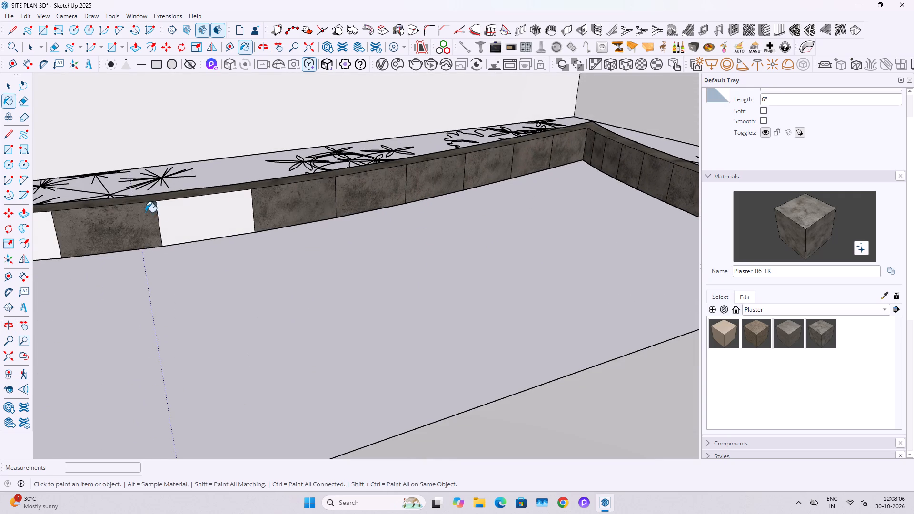
{"action": "middle_click_drag", "start_coordinate": [195, 224], "coordinate": [478, 224], "text": "shift"}
{"action": "left_click_drag", "start_coordinate": [477, 223], "coordinate": [470, 222]}
{"action": "left_click", "coordinate": [272, 238]}
{"action": "left_click_drag", "start_coordinate": [219, 243], "coordinate": [201, 243]}
{"action": "left_click", "coordinate": [159, 243]}
{"action": "left_click", "coordinate": [140, 244]}
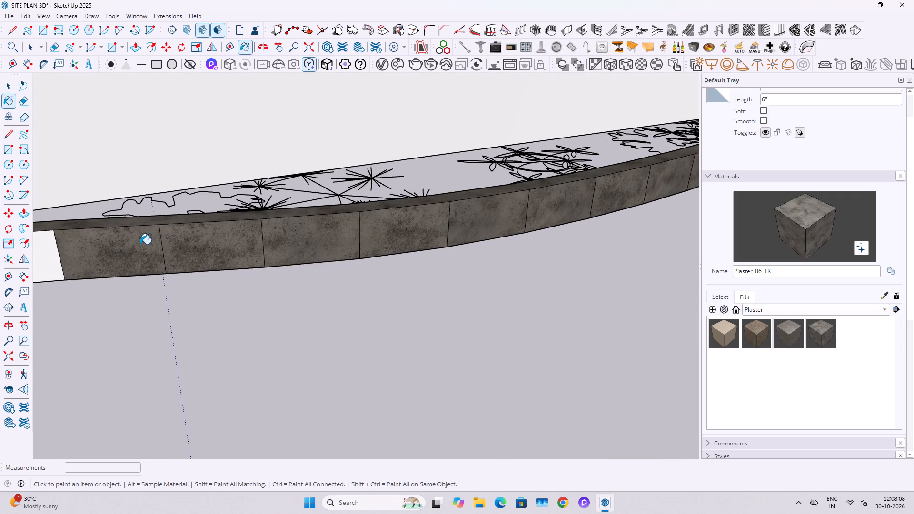
Paint the lawn-side faces over the second side's inward curve, where plants overlap the border, with Plaster_06_1K.
{"action": "middle_click_drag", "start_coordinate": [140, 245], "coordinate": [414, 246]}
{"action": "left_click", "coordinate": [270, 256]}
{"action": "left_click", "coordinate": [208, 272]}
{"action": "left_click", "coordinate": [129, 280]}
{"action": "middle_click_drag", "start_coordinate": [89, 280], "coordinate": [469, 276], "text": "shift"}
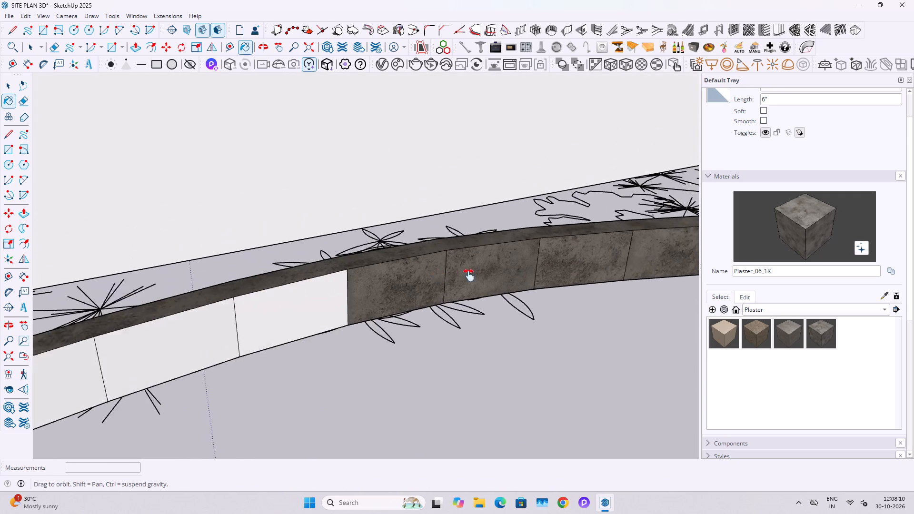
{"action": "middle_click_drag", "start_coordinate": [469, 276], "coordinate": [487, 276], "text": "shift"}
{"action": "left_click", "coordinate": [385, 303]}
{"action": "left_click", "coordinate": [284, 322]}
{"action": "left_click", "coordinate": [247, 328]}
{"action": "left_click", "coordinate": [179, 342]}
Paint the lawn-side faces leaving the inward curve, past the spiky plants to the irregular shrub, with Plaster_06_1K.
{"action": "scroll", "coordinate": [218, 341], "scroll_direction": "down", "scroll_amount": 3}
{"action": "middle_click_drag", "start_coordinate": [232, 351], "coordinate": [480, 263]}
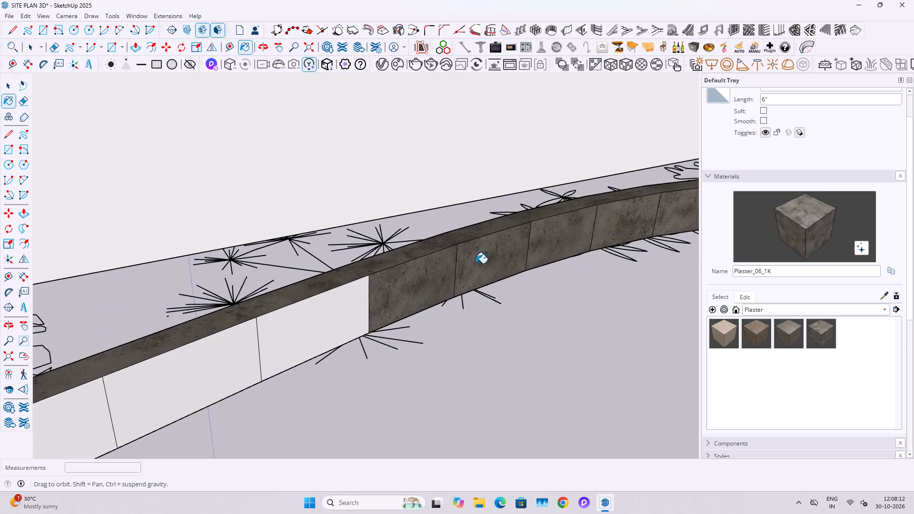
{"action": "left_click", "coordinate": [368, 307]}
{"action": "left_click_drag", "start_coordinate": [266, 330], "coordinate": [238, 345]}
{"action": "left_click", "coordinate": [202, 365]}
{"action": "scroll", "coordinate": [205, 365], "scroll_direction": "up", "scroll_amount": 1, "text": "shift"}
{"action": "middle_click_drag", "start_coordinate": [205, 365], "coordinate": [433, 228], "text": "shift"}
{"action": "left_click", "coordinate": [325, 296]}
{"action": "left_click", "coordinate": [95, 340]}
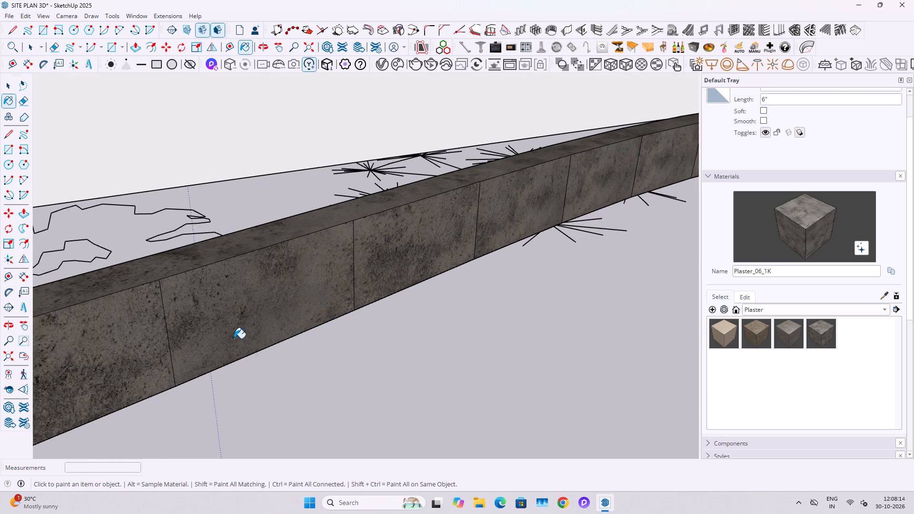
Paint the lawn-side faces of the outward bend, from the irregular shrub past the next round plant, with Plaster_06_1K.
{"action": "scroll", "coordinate": [268, 336], "scroll_direction": "down", "scroll_amount": 3}
{"action": "middle_click_drag", "start_coordinate": [380, 319], "coordinate": [685, 310]}
{"action": "left_click", "coordinate": [417, 249]}
{"action": "left_click", "coordinate": [277, 245]}
{"action": "left_click_drag", "start_coordinate": [120, 247], "coordinate": [106, 247]}
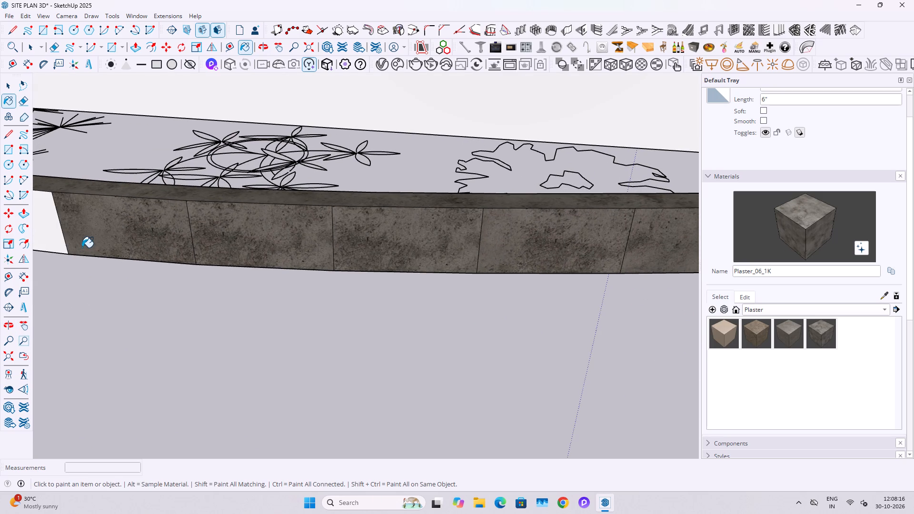
{"action": "left_click", "coordinate": [82, 247]}
{"action": "middle_click_drag", "start_coordinate": [109, 249], "coordinate": [503, 269], "text": "shift"}
{"action": "left_click_drag", "start_coordinate": [443, 246], "coordinate": [435, 244]}
{"action": "left_click", "coordinate": [251, 214]}
{"action": "left_click_drag", "start_coordinate": [209, 214], "coordinate": [188, 213]}
{"action": "left_click", "coordinate": [135, 213]}
Paint the following lawn-side border faces beyond the outward bend with Plaster_06_1K.
{"action": "middle_click_drag", "start_coordinate": [194, 229], "coordinate": [599, 268]}
{"action": "middle_click_drag", "start_coordinate": [501, 286], "coordinate": [372, 225]}
{"action": "middle_click_drag", "start_coordinate": [259, 302], "coordinate": [545, 161], "text": "shift"}
{"action": "left_click", "coordinate": [557, 169]}
{"action": "left_click", "coordinate": [617, 167]}
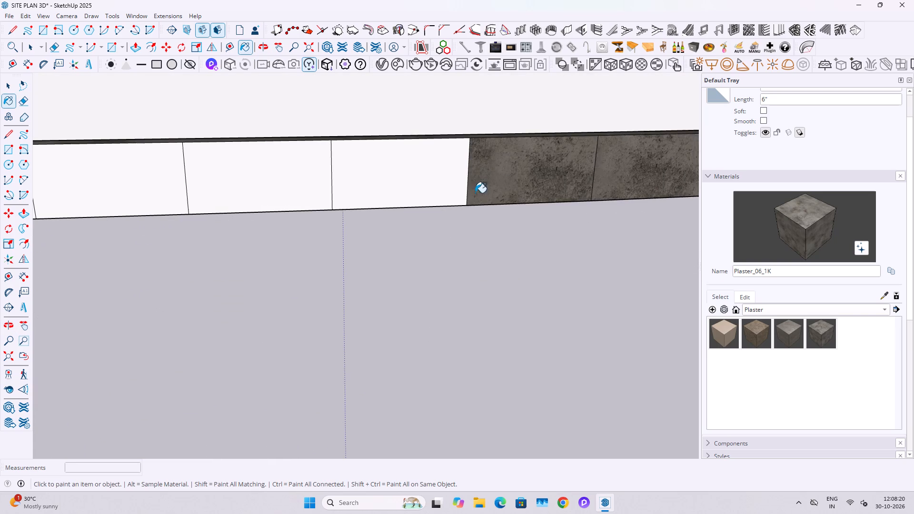
{"action": "middle_click_drag", "start_coordinate": [471, 198], "coordinate": [413, 212], "text": "shift"}
{"action": "left_click", "coordinate": [302, 208]}
{"action": "left_click", "coordinate": [133, 208]}
{"action": "middle_click_drag", "start_coordinate": [177, 208], "coordinate": [632, 216], "text": "shift"}
{"action": "left_click", "coordinate": [507, 204]}
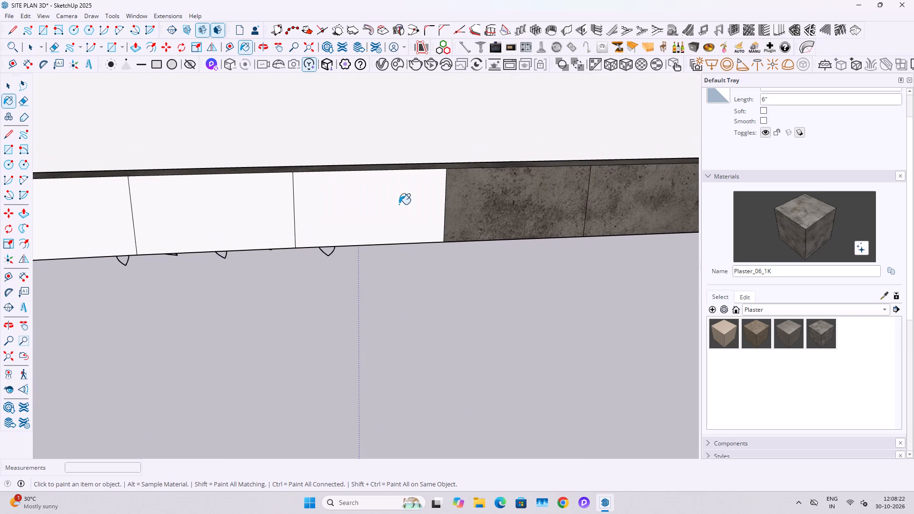
{"action": "left_click_drag", "start_coordinate": [348, 204], "coordinate": [344, 204]}
{"action": "left_click", "coordinate": [222, 208]}
{"action": "left_click", "coordinate": [219, 210]}
Paint the lawn-side faces of the next inward curve, where spiky plants and a shrub overlap the border, with Plaster_06_1K.
{"action": "middle_click_drag", "start_coordinate": [511, 214], "coordinate": [797, 236]}
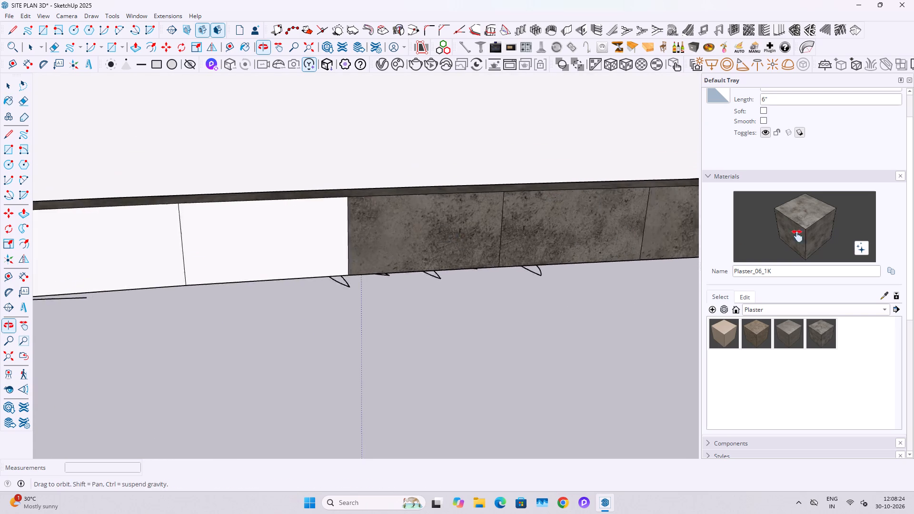
{"action": "middle_click_drag", "start_coordinate": [797, 236], "coordinate": [870, 236]}
{"action": "left_click", "coordinate": [508, 246]}
{"action": "left_click", "coordinate": [186, 252]}
{"action": "left_click", "coordinate": [345, 273]}
{"action": "scroll", "coordinate": [314, 270], "scroll_direction": "down", "scroll_amount": 4}
{"action": "middle_click_drag", "start_coordinate": [234, 277], "coordinate": [534, 265], "text": "shift"}
{"action": "left_click", "coordinate": [342, 262]}
{"action": "left_click", "coordinate": [227, 272]}
{"action": "middle_click_drag", "start_coordinate": [215, 284], "coordinate": [430, 272], "text": "shift"}
{"action": "left_click", "coordinate": [256, 283]}
{"action": "left_click", "coordinate": [108, 305]}
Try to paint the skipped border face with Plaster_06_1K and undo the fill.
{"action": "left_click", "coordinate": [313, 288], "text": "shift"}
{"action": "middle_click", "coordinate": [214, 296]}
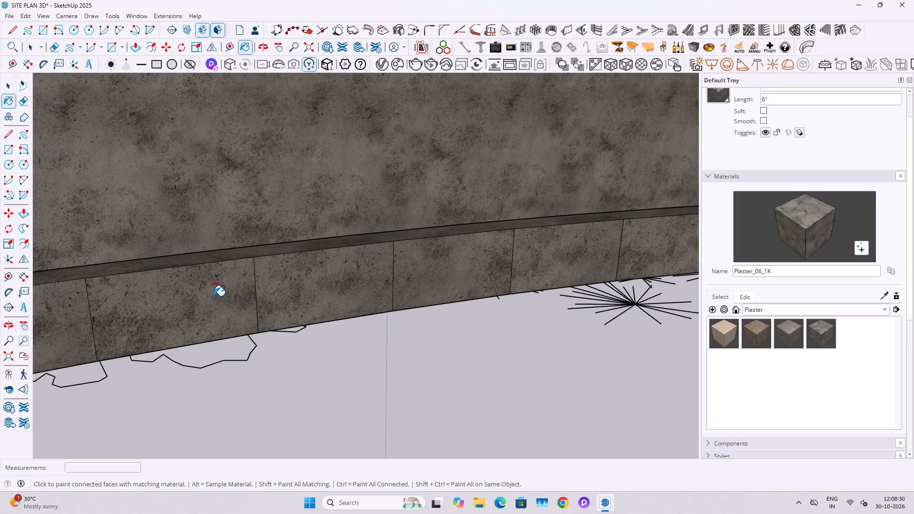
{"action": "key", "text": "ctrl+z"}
Paint the skipped face and the lawn-side faces past the corner of the large grey area with Plaster_06_1K.
{"action": "left_click", "coordinate": [286, 291]}
{"action": "scroll", "coordinate": [248, 297], "scroll_direction": "down", "scroll_amount": 5}
{"action": "middle_click_drag", "start_coordinate": [190, 314], "coordinate": [339, 259]}
{"action": "left_click", "coordinate": [270, 256]}
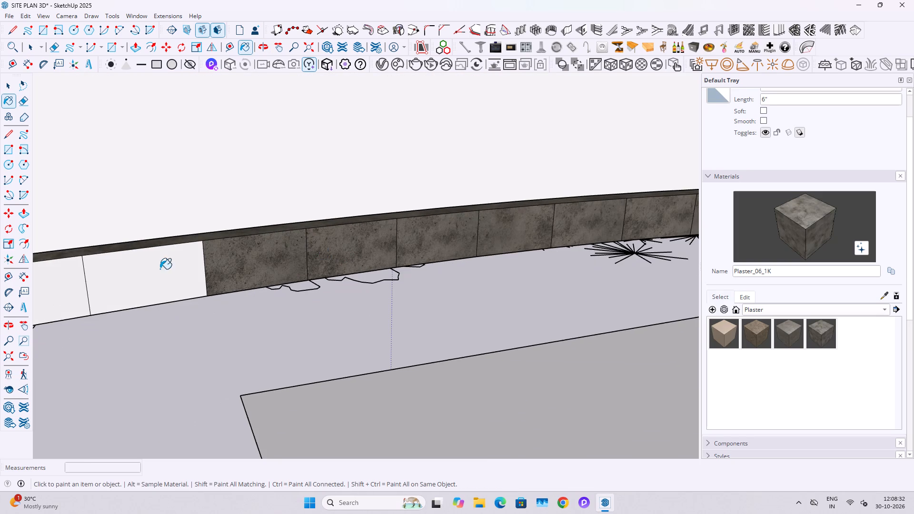
{"action": "left_click", "coordinate": [159, 269]}
{"action": "scroll", "coordinate": [135, 283], "scroll_direction": "down", "scroll_amount": 5}
{"action": "middle_click_drag", "start_coordinate": [129, 305], "coordinate": [438, 248], "text": "shift"}
{"action": "left_click", "coordinate": [405, 237]}
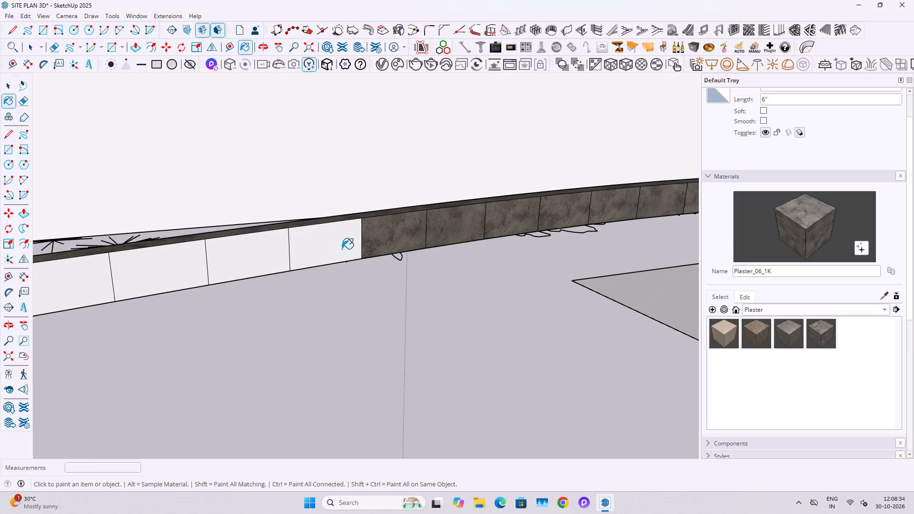
{"action": "left_click", "coordinate": [342, 249]}
{"action": "left_click", "coordinate": [193, 252]}
{"action": "left_click", "coordinate": [268, 263]}
Paint the lawn-side faces along the following stretch, up to the next round plant, with Plaster_06_1K, filling the skipped ones.
{"action": "middle_click_drag", "start_coordinate": [110, 268], "coordinate": [354, 211], "text": "shift"}
{"action": "left_click", "coordinate": [285, 233]}
{"action": "left_click", "coordinate": [157, 254]}
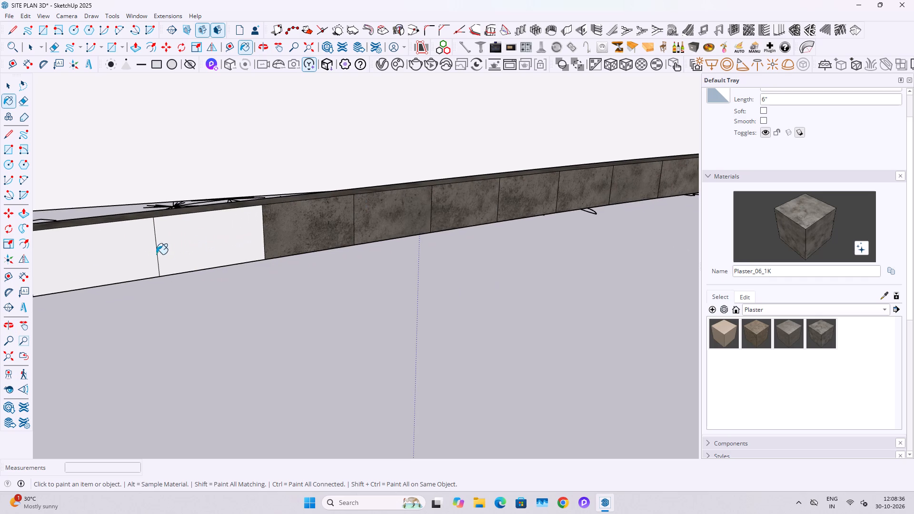
{"action": "left_click", "coordinate": [179, 241]}
{"action": "scroll", "coordinate": [185, 245], "scroll_direction": "down", "scroll_amount": 4}
{"action": "middle_click_drag", "start_coordinate": [127, 261], "coordinate": [499, 231], "text": "shift"}
{"action": "left_click", "coordinate": [273, 232]}
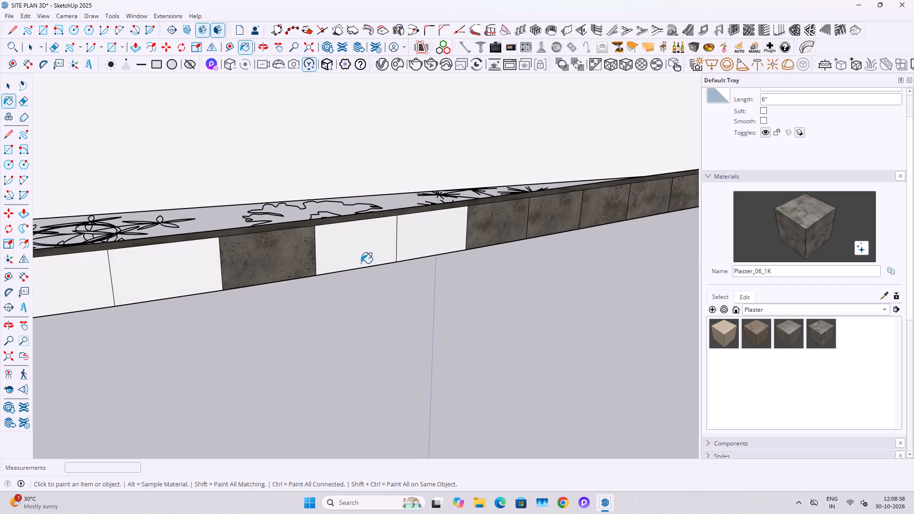
{"action": "left_click_drag", "start_coordinate": [321, 254], "coordinate": [333, 254]}
{"action": "left_click", "coordinate": [409, 235]}
{"action": "left_click", "coordinate": [163, 289]}
{"action": "left_click", "coordinate": [22, 293]}
{"action": "scroll", "coordinate": [115, 286], "scroll_direction": "down", "scroll_amount": 4}
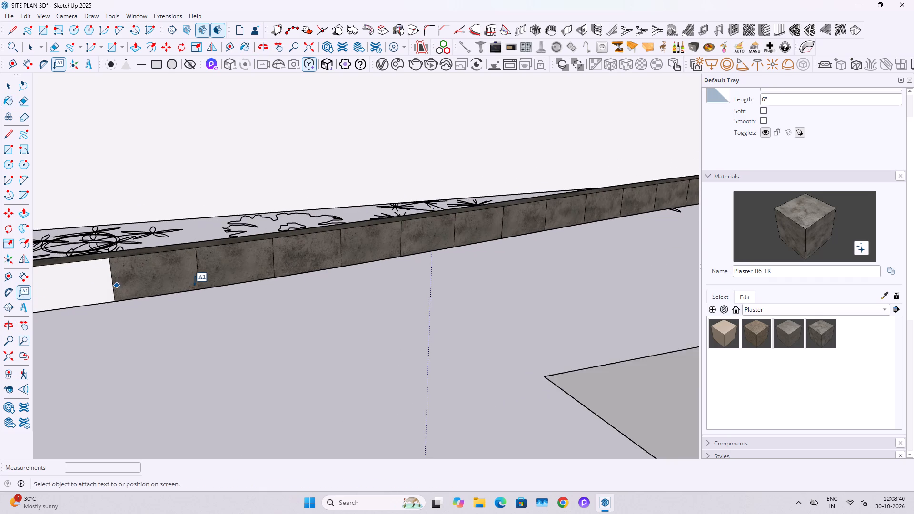
Paint the next lawn-side border faces, from the shrub outline past the round leafy plant toward the spiky plants, with Plaster_06_1K.
{"action": "scroll", "coordinate": [195, 286], "scroll_direction": "down", "scroll_amount": 4}
{"action": "middle_click_drag", "start_coordinate": [209, 292], "coordinate": [347, 276], "text": "shift"}
{"action": "key", "text": "space"}
{"action": "key", "text": "p"}
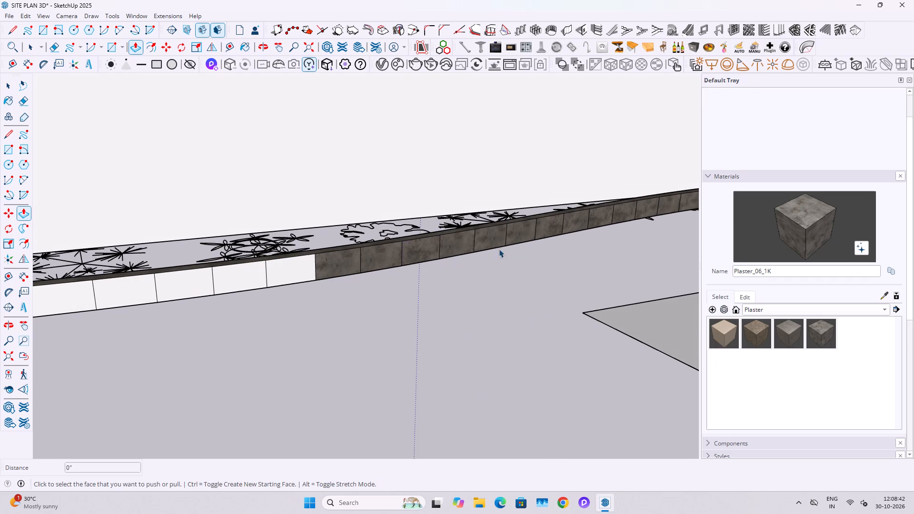
{"action": "key", "text": "space"}
{"action": "left_click", "coordinate": [821, 241]}
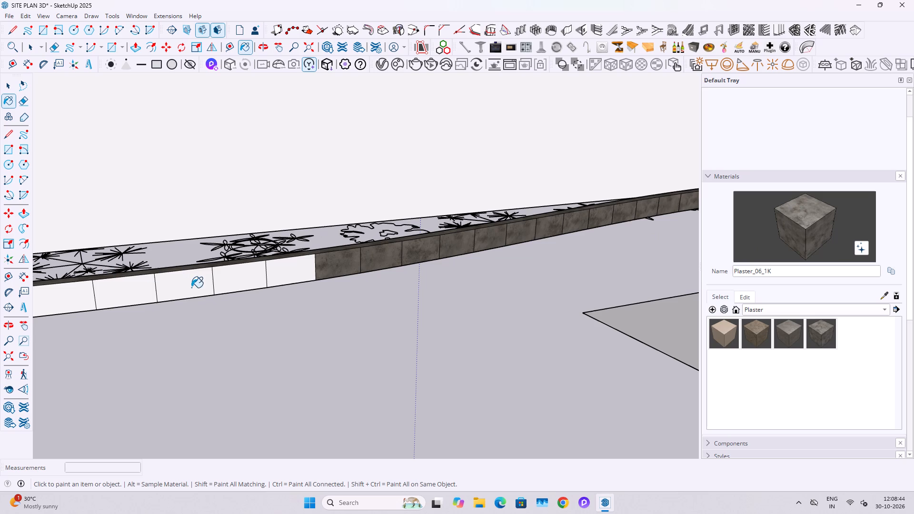
{"action": "left_click", "coordinate": [191, 289]}
{"action": "left_click_drag", "start_coordinate": [224, 277], "coordinate": [234, 277]}
{"action": "left_click_drag", "start_coordinate": [261, 274], "coordinate": [266, 274]}
{"action": "left_click", "coordinate": [281, 272]}
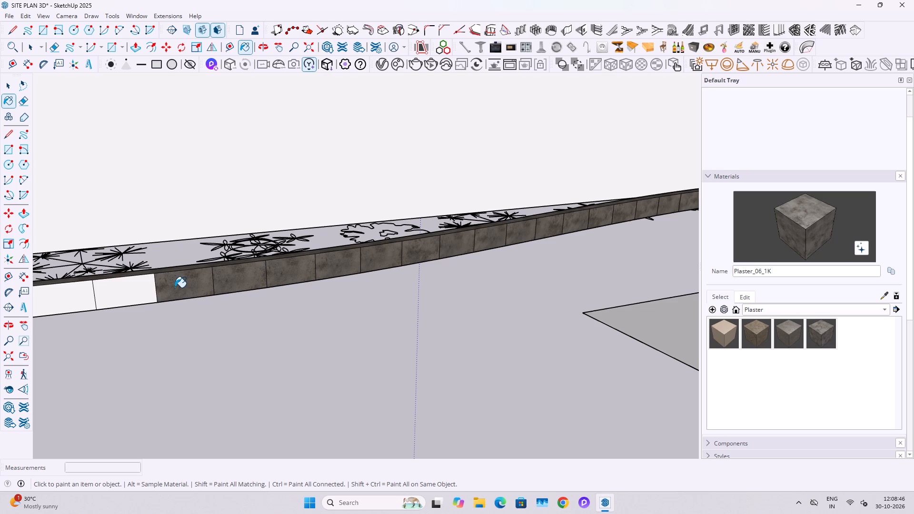
{"action": "left_click", "coordinate": [118, 292]}
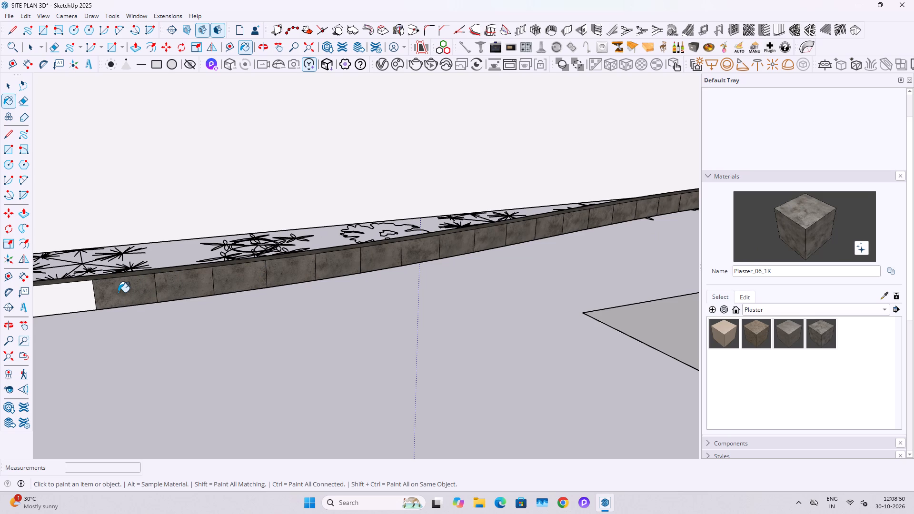
Paint the lawn-side faces alongside the spiky plants, the next shrub and the following round leafy plant with Plaster_06_1K.
{"action": "scroll", "coordinate": [118, 292], "scroll_direction": "down", "scroll_amount": 3}
{"action": "middle_click_drag", "start_coordinate": [40, 309], "coordinate": [477, 247], "text": "shift"}
{"action": "left_click", "coordinate": [437, 250]}
{"action": "left_click", "coordinate": [494, 242]}
{"action": "left_click", "coordinate": [453, 241]}
{"action": "left_click_drag", "start_coordinate": [388, 250], "coordinate": [383, 251]}
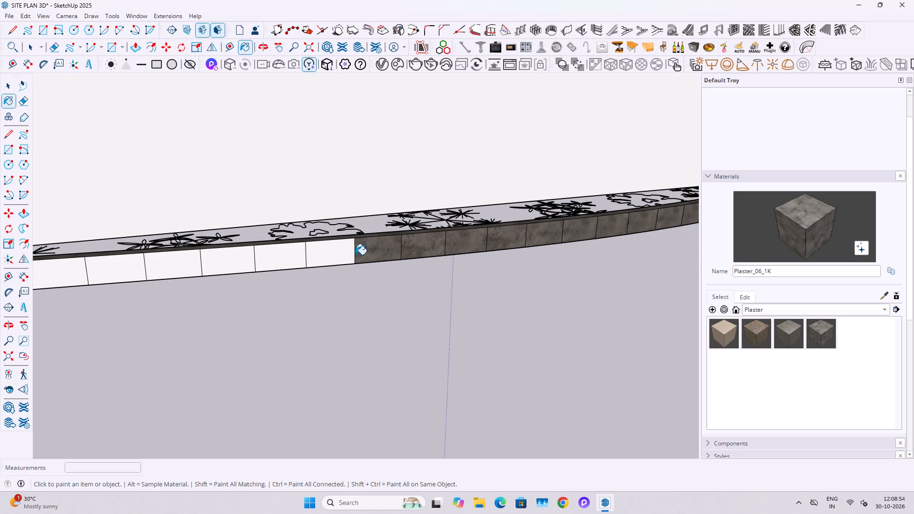
{"action": "left_click", "coordinate": [288, 260]}
{"action": "left_click", "coordinate": [328, 257]}
{"action": "left_click", "coordinate": [141, 262]}
{"action": "left_click_drag", "start_coordinate": [83, 264], "coordinate": [171, 266]}
{"action": "left_click", "coordinate": [235, 266]}
{"action": "left_click", "coordinate": [168, 266]}
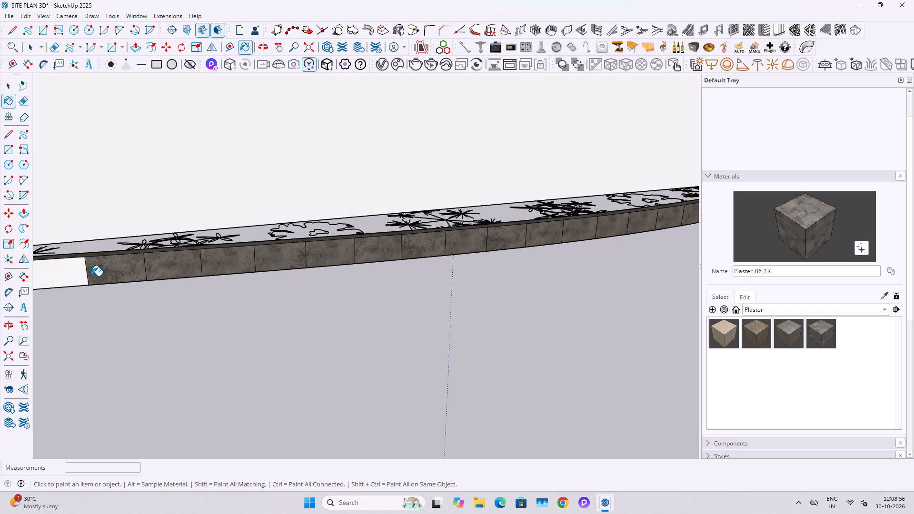
Paint the lawn-side faces past the round leafy plant, along the next spiky plants, with Plaster_06_1K, filling the skipped ones.
{"action": "middle_click_drag", "start_coordinate": [94, 278], "coordinate": [244, 258]}
{"action": "middle_click_drag", "start_coordinate": [219, 264], "coordinate": [435, 234], "text": "shift"}
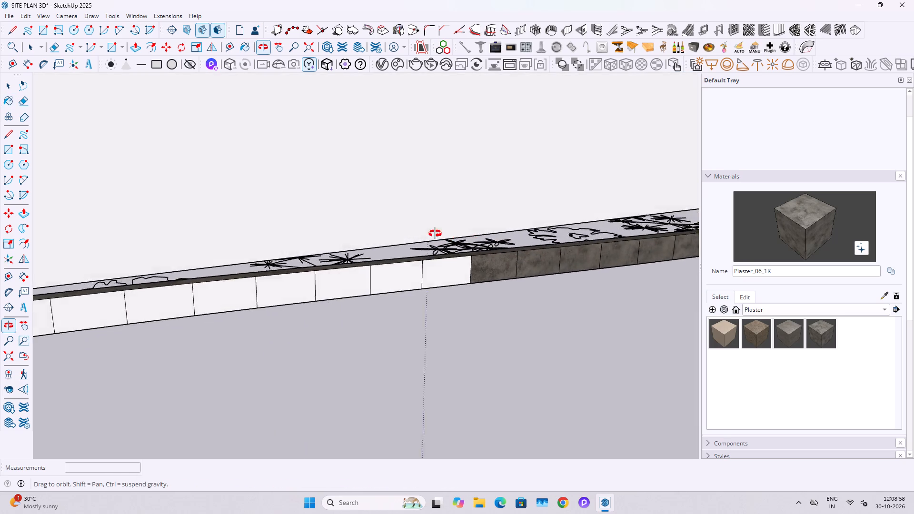
{"action": "middle_click_drag", "start_coordinate": [435, 234], "coordinate": [427, 226], "text": "shift"}
{"action": "left_click", "coordinate": [374, 269]}
{"action": "left_click", "coordinate": [478, 274]}
{"action": "left_click", "coordinate": [412, 276]}
{"action": "left_click", "coordinate": [286, 285]}
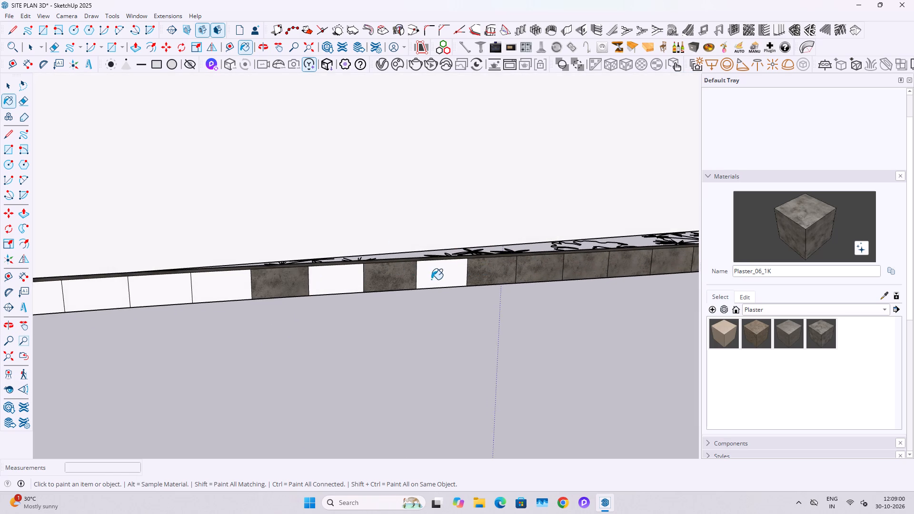
{"action": "left_click", "coordinate": [434, 279]}
{"action": "left_click", "coordinate": [371, 288]}
{"action": "left_click", "coordinate": [323, 290]}
{"action": "left_click", "coordinate": [215, 291]}
{"action": "left_click", "coordinate": [172, 299]}
Paint the first lawn-side faces of the stretch where the border hides the planting with Plaster_06_1K, including the skipped face.
{"action": "middle_click_drag", "start_coordinate": [167, 300], "coordinate": [503, 254], "text": "shift"}
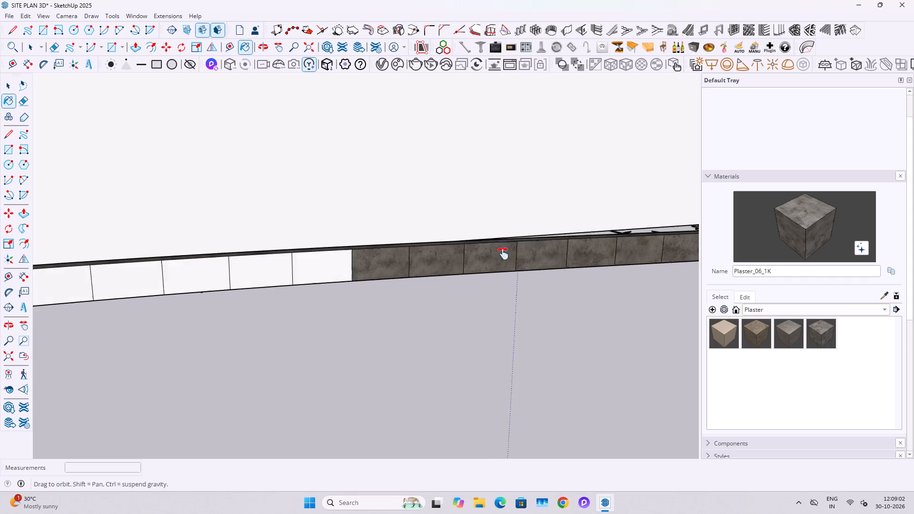
{"action": "middle_click_drag", "start_coordinate": [503, 254], "coordinate": [504, 254], "text": "shift"}
{"action": "left_click", "coordinate": [418, 261]}
{"action": "left_click", "coordinate": [321, 270]}
{"action": "left_click", "coordinate": [415, 259]}
{"action": "left_click", "coordinate": [283, 260]}
{"action": "left_click", "coordinate": [223, 267]}
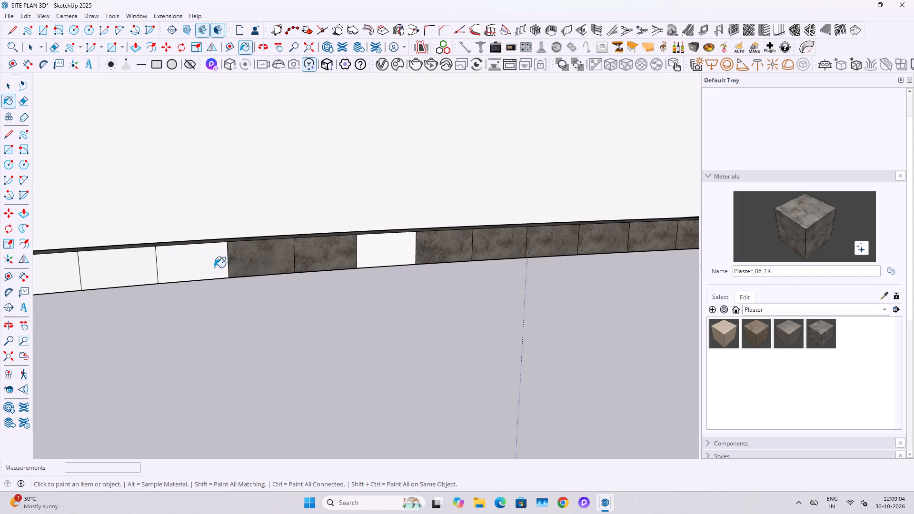
{"action": "left_click_drag", "start_coordinate": [214, 267], "coordinate": [256, 262]}
{"action": "left_click", "coordinate": [383, 248]}
{"action": "left_click", "coordinate": [163, 273]}
Continue Plaster_06_1K over the following seven lawn-side faces of the stretch where the border hides the planting.
{"action": "middle_click_drag", "start_coordinate": [84, 277], "coordinate": [361, 237], "text": "shift"}
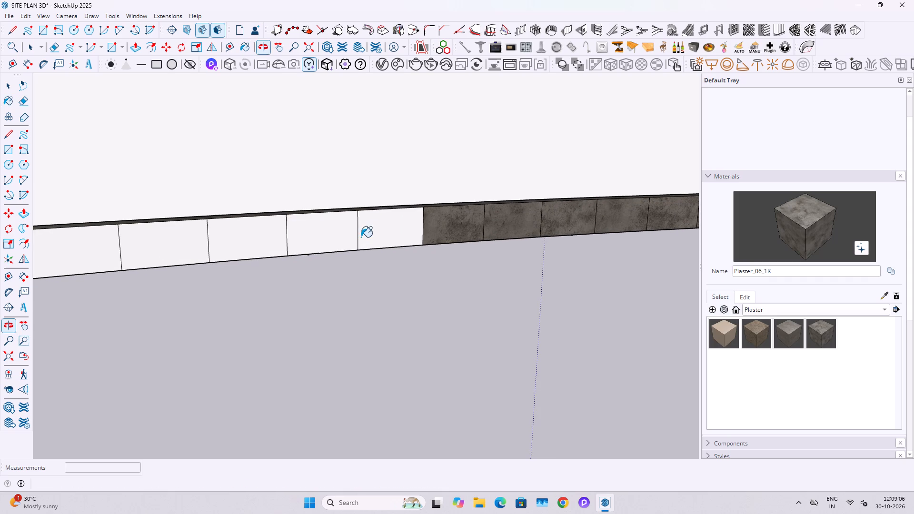
{"action": "left_click", "coordinate": [361, 237]}
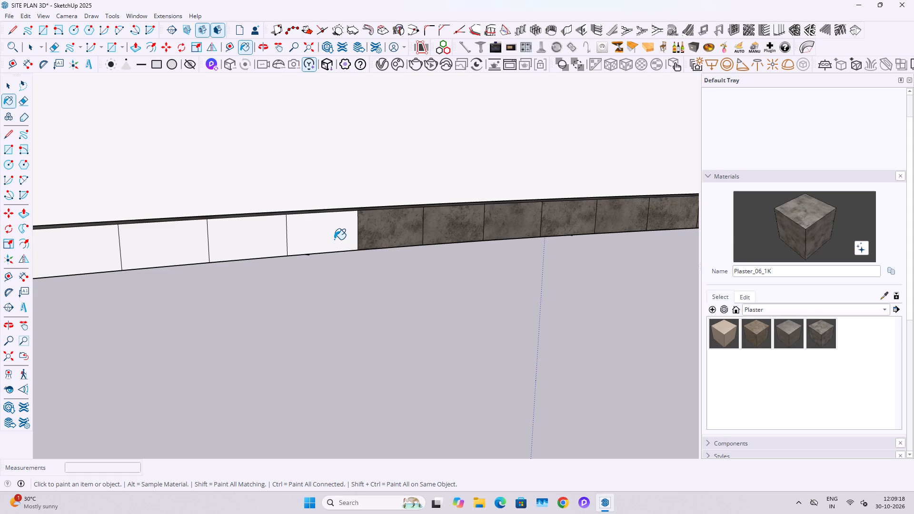
{"action": "left_click", "coordinate": [318, 234]}
{"action": "left_click", "coordinate": [246, 236]}
{"action": "left_click", "coordinate": [197, 247]}
{"action": "left_click", "coordinate": [178, 252]}
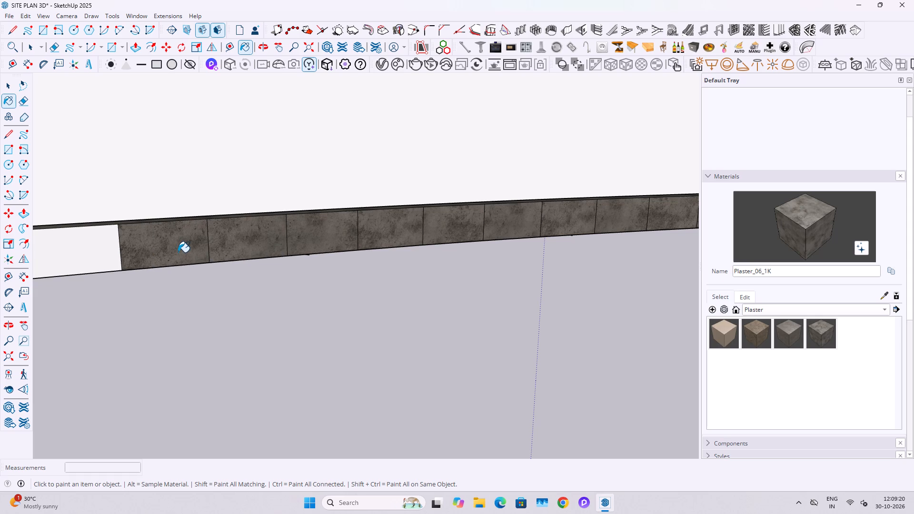
{"action": "middle_click_drag", "start_coordinate": [178, 252], "coordinate": [403, 208], "text": "shift"}
{"action": "left_click", "coordinate": [208, 226]}
{"action": "left_click", "coordinate": [328, 224]}
{"action": "left_click", "coordinate": [140, 224]}
Paint the next lawn-side faces farther along the same hidden-planting stretch with Plaster_06_1K.
{"action": "middle_click_drag", "start_coordinate": [113, 227], "coordinate": [393, 203], "text": "shift"}
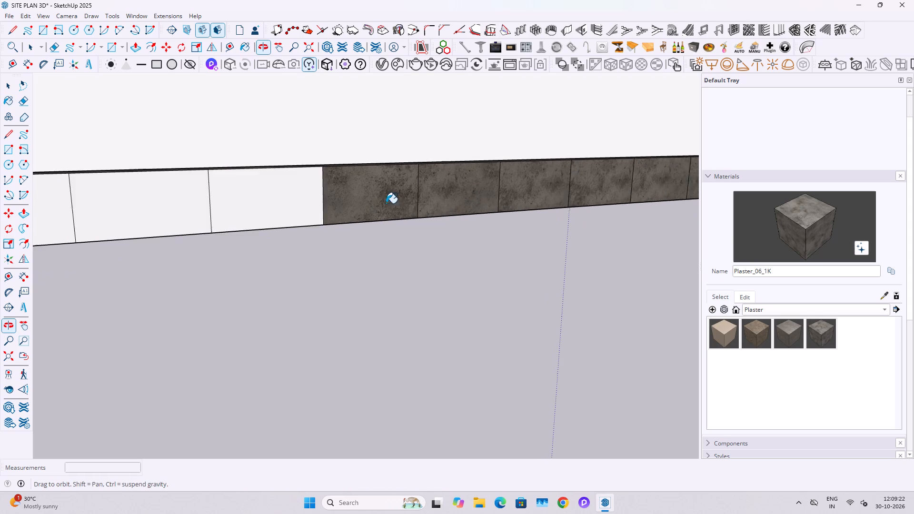
{"action": "left_click", "coordinate": [264, 211]}
{"action": "left_click", "coordinate": [148, 220]}
{"action": "middle_click_drag", "start_coordinate": [136, 222], "coordinate": [340, 203], "text": "shift"}
{"action": "left_click", "coordinate": [213, 202]}
{"action": "left_click", "coordinate": [101, 210]}
{"action": "middle_click_drag", "start_coordinate": [105, 212], "coordinate": [218, 212], "text": "shift"}
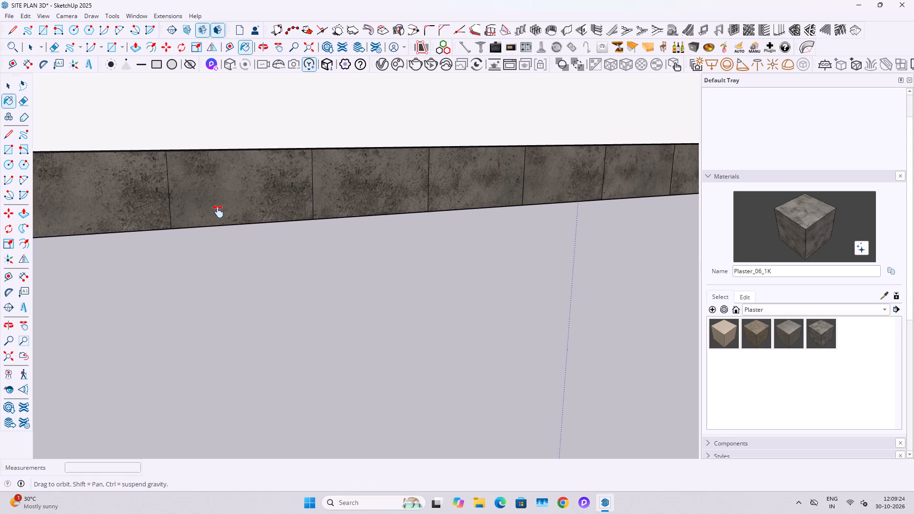
{"action": "middle_click_drag", "start_coordinate": [218, 212], "coordinate": [579, 212], "text": "shift"}
{"action": "left_click_drag", "start_coordinate": [249, 232], "coordinate": [263, 229]}
{"action": "left_click", "coordinate": [466, 207]}
Paint the lawn-side faces leading toward the border's sharp corner with Plaster_06_1K, leaving only those nearest the corner.
{"action": "scroll", "coordinate": [466, 207], "scroll_direction": "down", "scroll_amount": 3}
{"action": "middle_click_drag", "start_coordinate": [366, 225], "coordinate": [344, 226]}
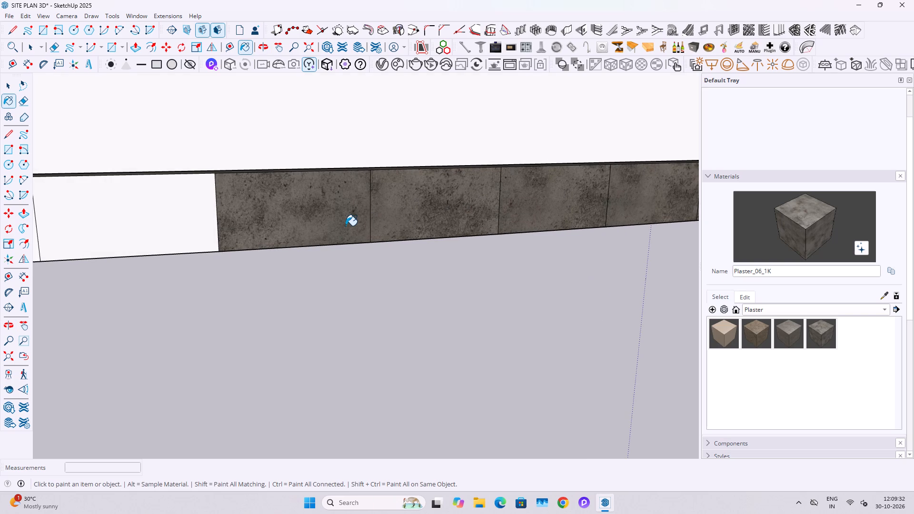
{"action": "scroll", "coordinate": [353, 235], "scroll_direction": "down", "scroll_amount": 6}
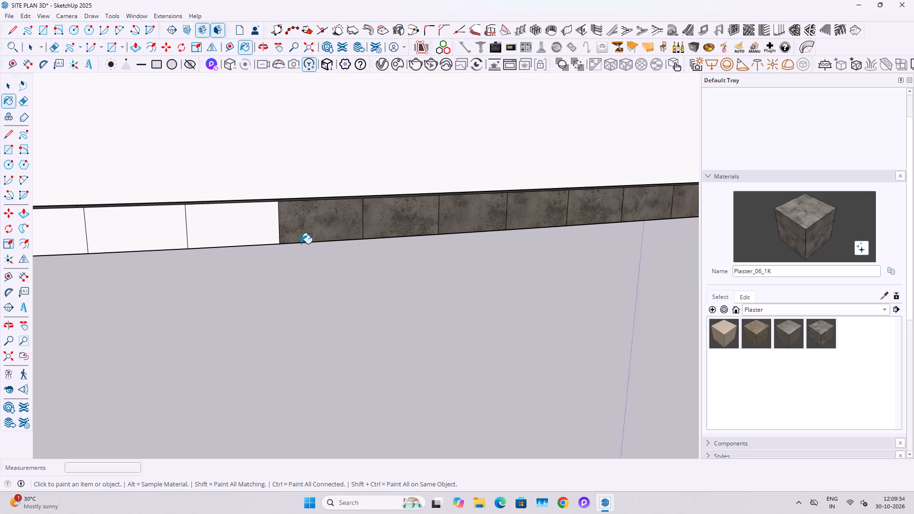
{"action": "left_click", "coordinate": [179, 217]}
{"action": "left_click", "coordinate": [270, 233]}
{"action": "scroll", "coordinate": [238, 235], "scroll_direction": "down", "scroll_amount": 2}
{"action": "middle_click_drag", "start_coordinate": [189, 248], "coordinate": [606, 228], "text": "shift"}
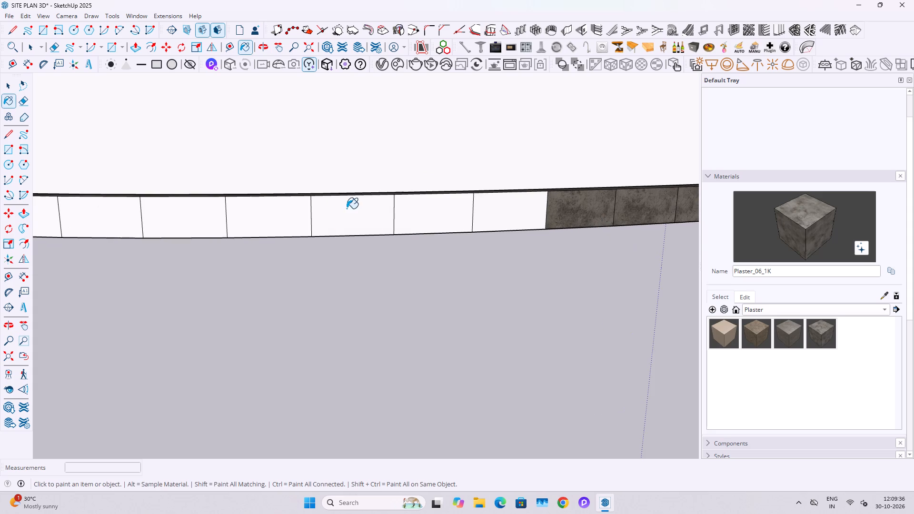
{"action": "left_click", "coordinate": [347, 208]}
{"action": "left_click_drag", "start_coordinate": [410, 208], "coordinate": [415, 208]}
{"action": "left_click", "coordinate": [533, 208]}
{"action": "left_click", "coordinate": [221, 205]}
{"action": "left_click", "coordinate": [299, 218]}
Paint the remaining lawn-side faces right up to the border's sharp corner with Plaster_06_1K.
{"action": "middle_click_drag", "start_coordinate": [116, 223], "coordinate": [581, 225], "text": "shift"}
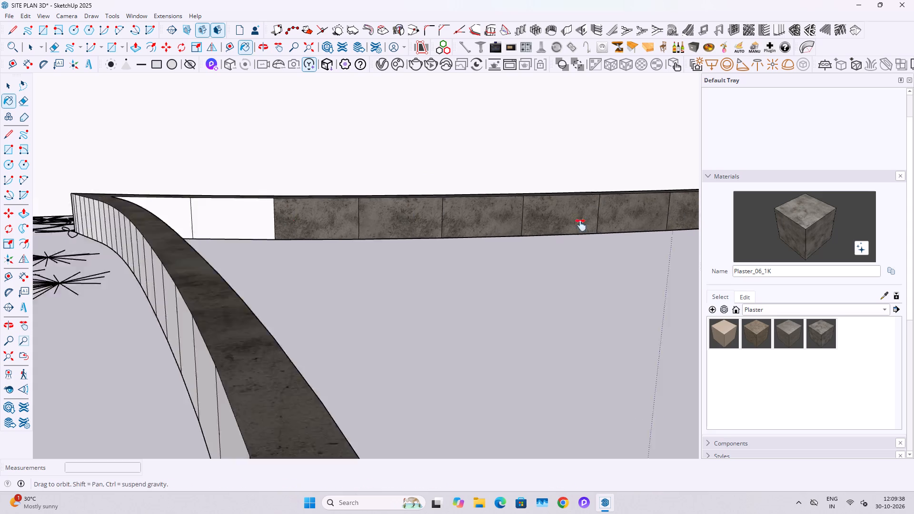
{"action": "middle_click_drag", "start_coordinate": [581, 225], "coordinate": [586, 225], "text": "shift"}
{"action": "middle_click_drag", "start_coordinate": [517, 224], "coordinate": [0, 268], "text": "shift"}
{"action": "middle_click_drag", "start_coordinate": [339, 262], "coordinate": [0, 297], "text": "shift"}
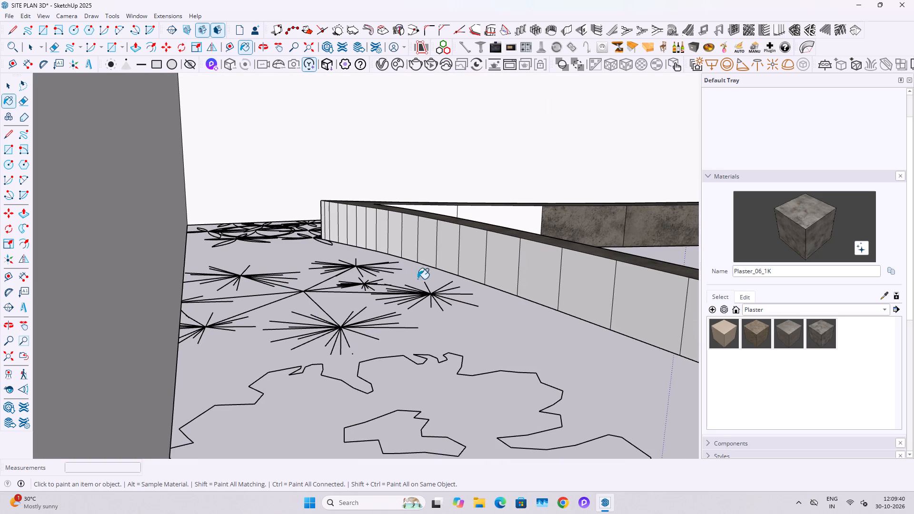
{"action": "scroll", "coordinate": [228, 279], "scroll_direction": "down", "scroll_amount": 1}
{"action": "middle_click_drag", "start_coordinate": [414, 267], "coordinate": [131, 301]}
{"action": "left_click", "coordinate": [276, 248]}
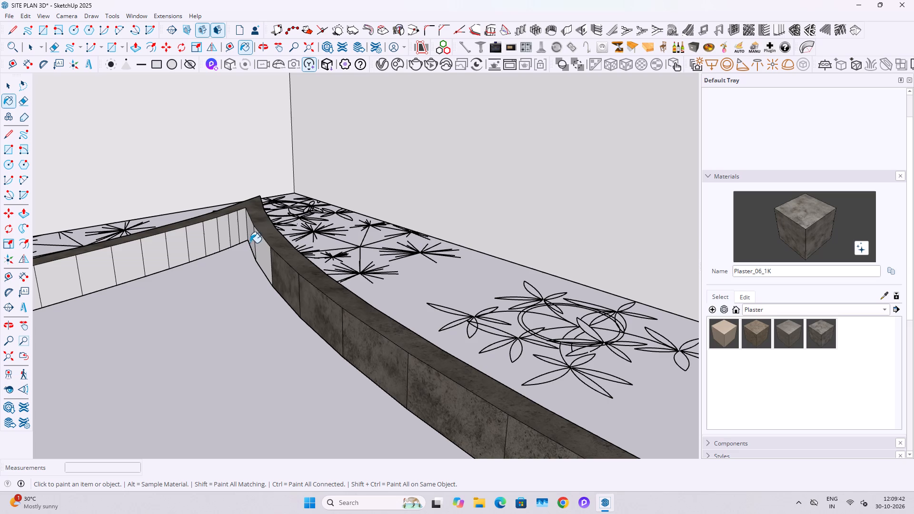
{"action": "left_click", "coordinate": [249, 242]}
{"action": "left_click", "coordinate": [256, 249]}
{"action": "left_click", "coordinate": [250, 240]}
Paint the narrow lawn-side faces just past the sharp corner, on the adjoining border run, with Plaster_06_1K.
{"action": "left_click", "coordinate": [241, 230]}
{"action": "left_click", "coordinate": [228, 233]}
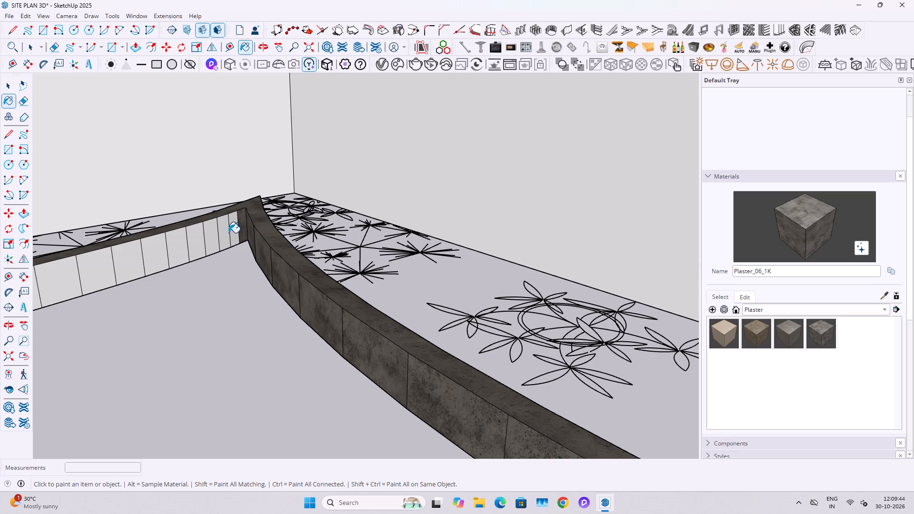
{"action": "left_click", "coordinate": [219, 238]}
{"action": "left_click", "coordinate": [199, 247]}
{"action": "left_click", "coordinate": [175, 255]}
{"action": "left_click", "coordinate": [156, 262]}
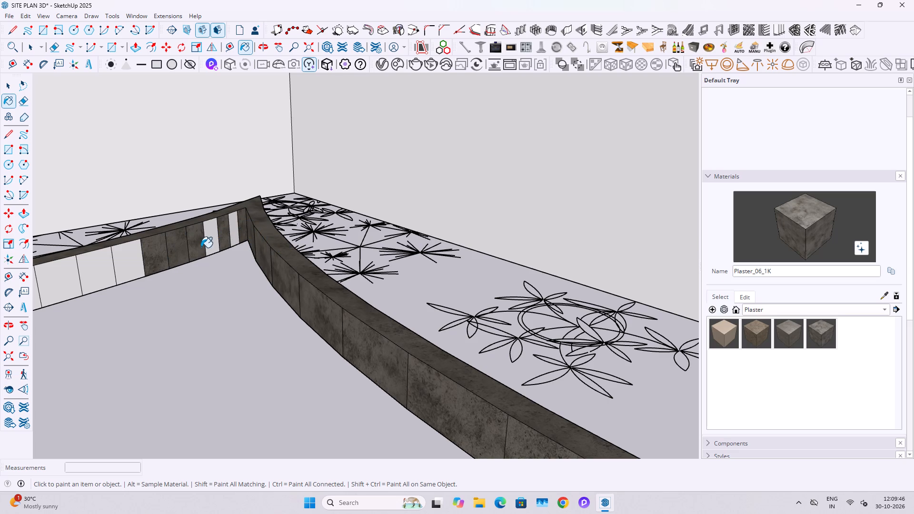
{"action": "left_click", "coordinate": [209, 240]}
{"action": "left_click", "coordinate": [235, 225]}
Paint the next four lawn-side faces past the corner, alongside the spiky plants, with Plaster_06_1K.
{"action": "middle_click_drag", "start_coordinate": [94, 294], "coordinate": [281, 279], "text": "shift"}
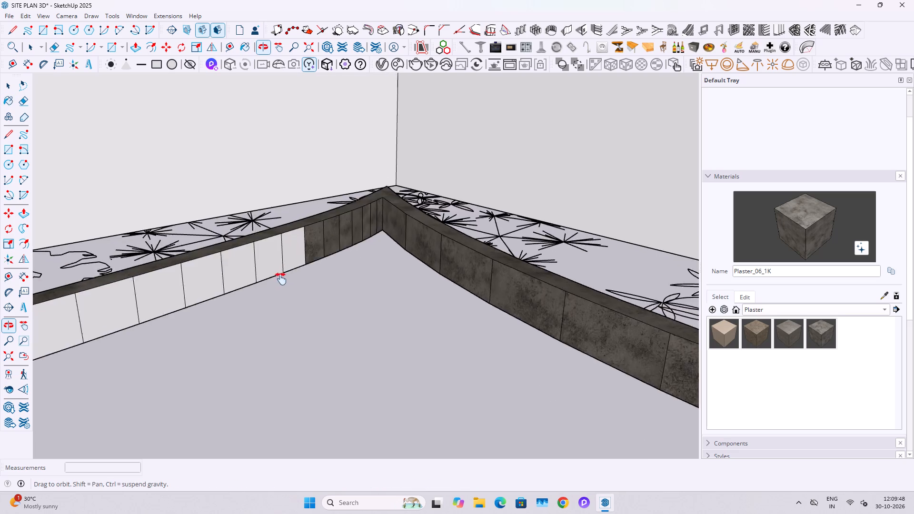
{"action": "middle_click_drag", "start_coordinate": [281, 279], "coordinate": [169, 291], "text": "shift"}
{"action": "left_click", "coordinate": [174, 255]}
{"action": "left_click", "coordinate": [141, 254]}
{"action": "left_click", "coordinate": [88, 260]}
{"action": "left_click", "coordinate": [119, 257]}
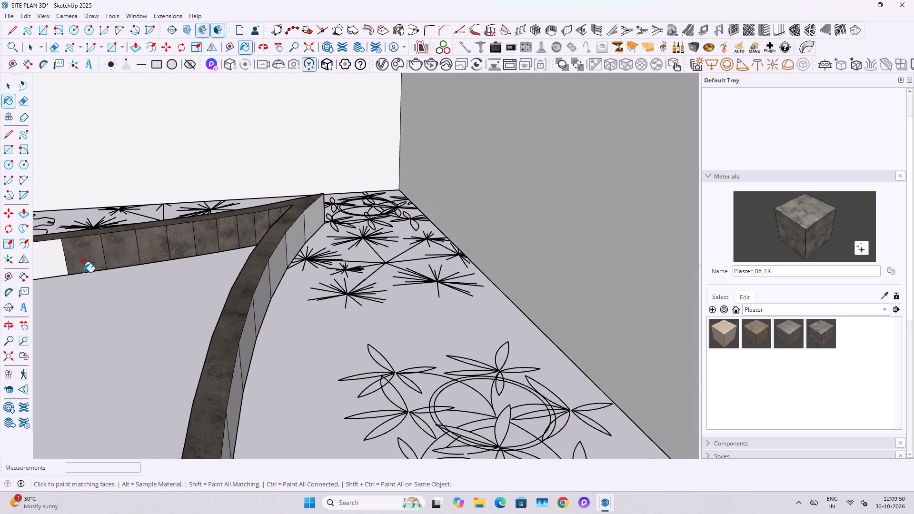
Paint the lawn-side faces alongside the shrub outline beyond the spiky plants with Plaster_06_1K, filling the skipped face.
{"action": "middle_click_drag", "start_coordinate": [83, 272], "coordinate": [362, 277], "text": "shift"}
{"action": "left_click", "coordinate": [296, 270]}
{"action": "left_click", "coordinate": [351, 271]}
{"action": "left_click", "coordinate": [341, 271]}
{"action": "left_click", "coordinate": [207, 290]}
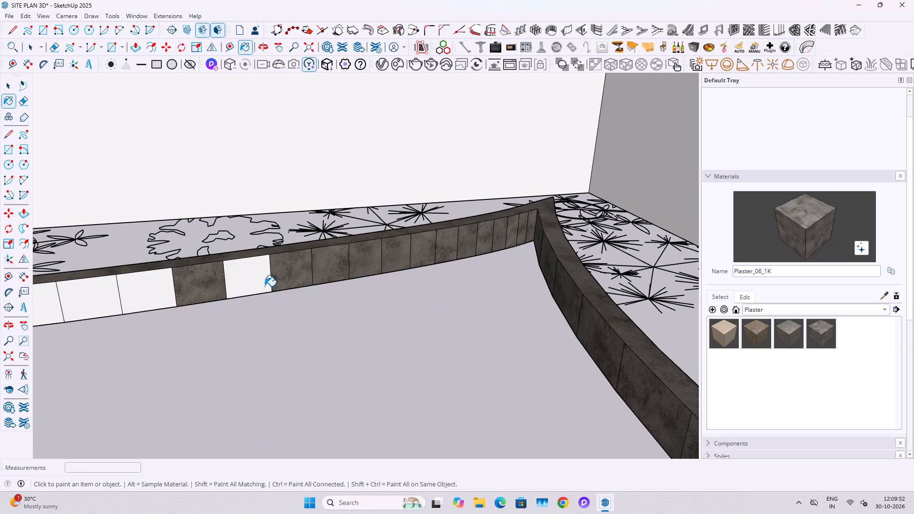
{"action": "left_click", "coordinate": [264, 278]}
{"action": "left_click", "coordinate": [199, 287]}
{"action": "left_click", "coordinate": [127, 299]}
Paint the lawn-side faces from the shrub outline past the round leafy plant with Plaster_06_1K.
{"action": "middle_click_drag", "start_coordinate": [137, 303], "coordinate": [478, 278]}
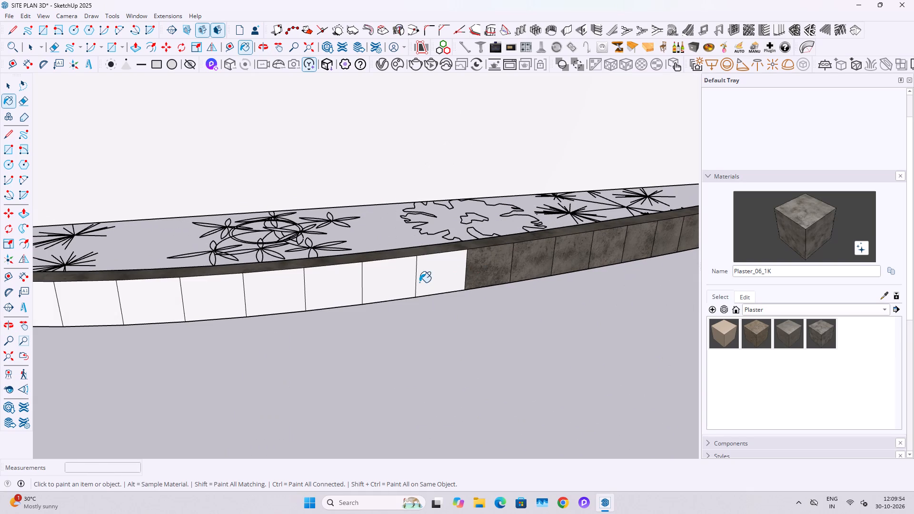
{"action": "left_click", "coordinate": [419, 282]}
{"action": "left_click", "coordinate": [340, 292]}
{"action": "left_click", "coordinate": [417, 293]}
{"action": "left_click", "coordinate": [336, 287]}
{"action": "left_click", "coordinate": [410, 286]}
{"action": "left_click", "coordinate": [261, 292]}
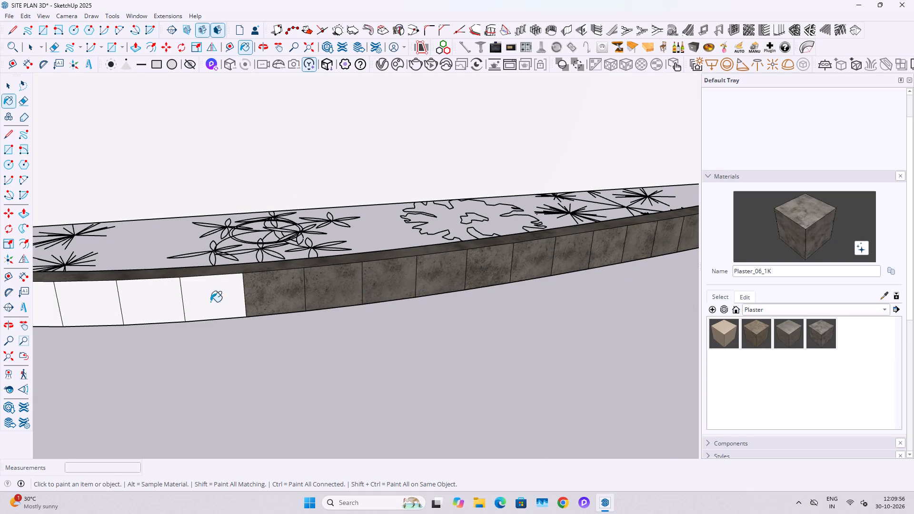
{"action": "left_click", "coordinate": [190, 302]}
{"action": "left_click", "coordinate": [149, 303]}
{"action": "left_click", "coordinate": [118, 309]}
Paint the lawn-side faces where the border bends beside the spiky plants, up to the next shrub outline, with Plaster_06_1K.
{"action": "middle_click_drag", "start_coordinate": [89, 310], "coordinate": [537, 290], "text": "shift"}
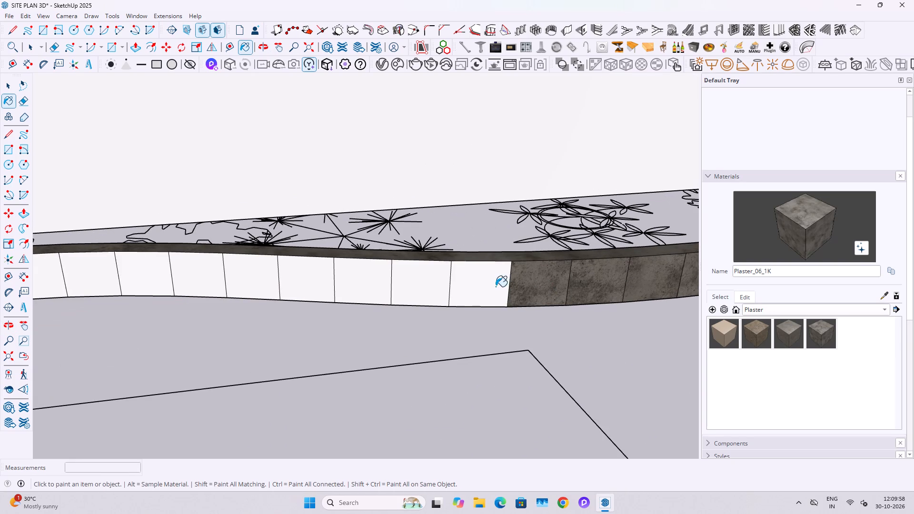
{"action": "left_click", "coordinate": [496, 287]}
{"action": "left_click", "coordinate": [366, 289]}
{"action": "left_click", "coordinate": [428, 291]}
{"action": "left_click", "coordinate": [318, 287]}
{"action": "left_click", "coordinate": [244, 284]}
{"action": "left_click", "coordinate": [206, 281]}
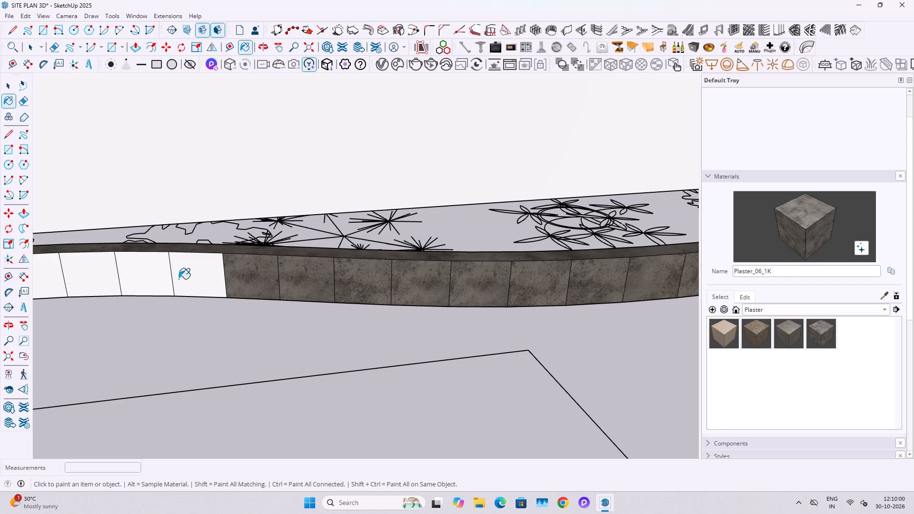
{"action": "left_click", "coordinate": [171, 278]}
Paint the lawn-side faces around the curve that partly covers the next round leafy plant with Plaster_06_1K.
{"action": "middle_click_drag", "start_coordinate": [173, 278], "coordinate": [548, 272], "text": "shift"}
{"action": "left_click", "coordinate": [415, 274]}
{"action": "left_click", "coordinate": [456, 273]}
{"action": "left_click", "coordinate": [367, 277]}
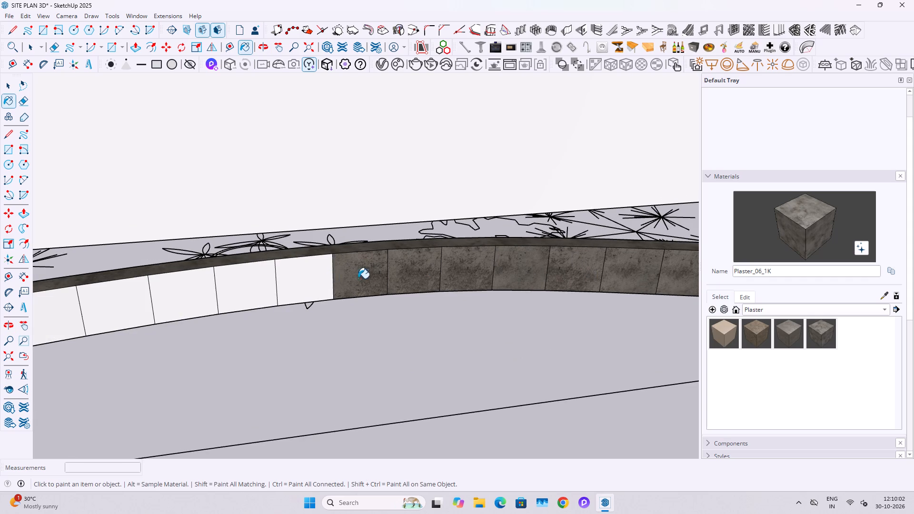
{"action": "left_click", "coordinate": [300, 283]}
{"action": "left_click", "coordinate": [270, 289]}
{"action": "left_click", "coordinate": [190, 290]}
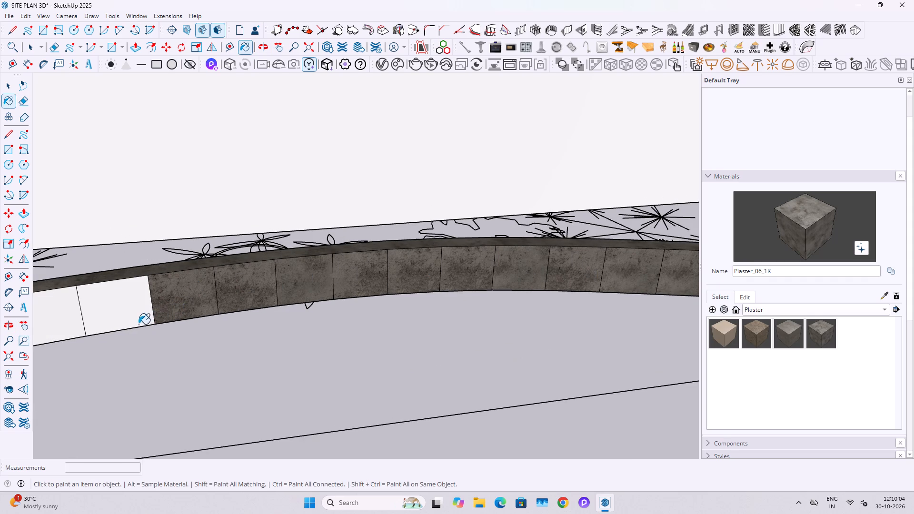
{"action": "left_click_drag", "start_coordinate": [137, 325], "coordinate": [146, 327]}
Paint the five lawn-side faces between the partly covered leafy plant and the next spiky plants with Plaster_06_1K.
{"action": "middle_click_drag", "start_coordinate": [207, 334], "coordinate": [462, 264], "text": "shift"}
{"action": "left_click", "coordinate": [329, 237]}
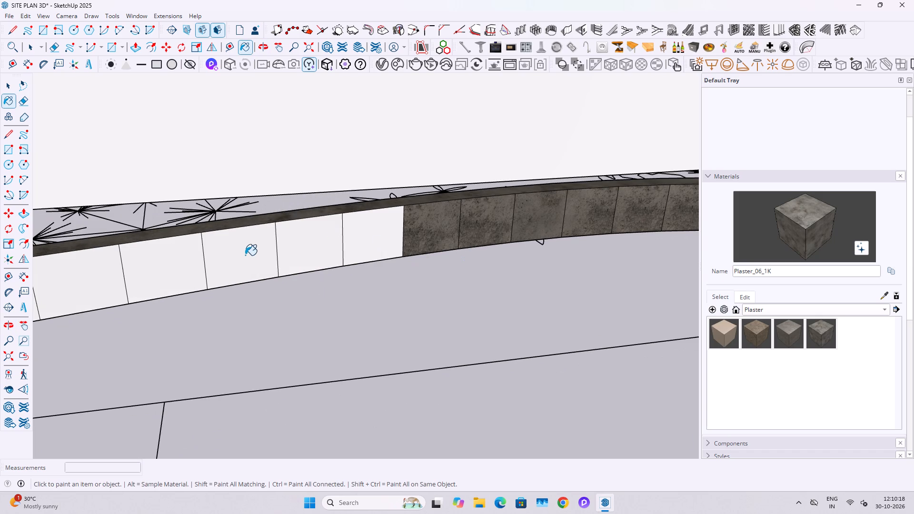
{"action": "left_click", "coordinate": [245, 255]}
{"action": "left_click", "coordinate": [370, 246]}
{"action": "left_click", "coordinate": [112, 272]}
{"action": "left_click", "coordinate": [148, 273]}
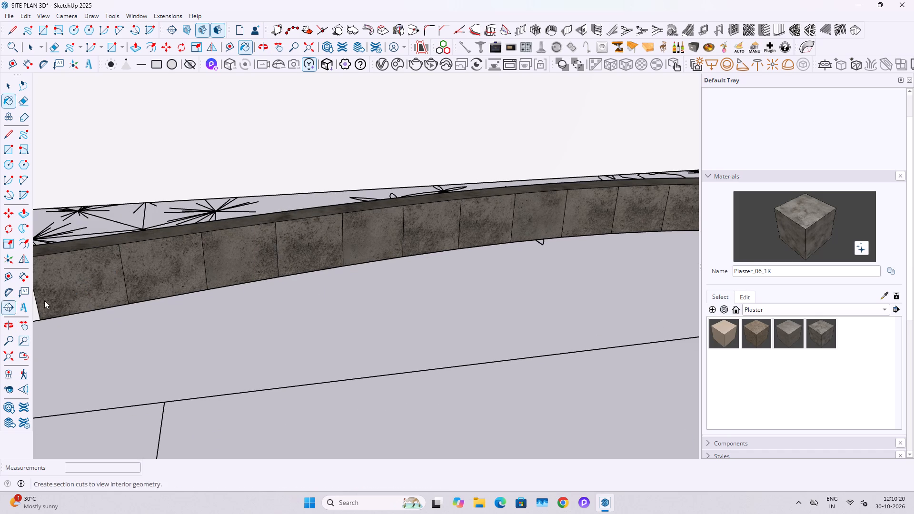
Paint the lawn-side faces past the spiky plants, toward the next shrub outline, with Plaster_06_1K.
{"action": "middle_click_drag", "start_coordinate": [30, 300], "coordinate": [471, 278], "text": "shift"}
{"action": "middle_click_drag", "start_coordinate": [199, 285], "coordinate": [659, 245], "text": "shift"}
{"action": "left_click", "coordinate": [561, 260]}
{"action": "left_click", "coordinate": [471, 263]}
{"action": "left_click_drag", "start_coordinate": [398, 274], "coordinate": [412, 274]}
{"action": "left_click", "coordinate": [493, 255]}
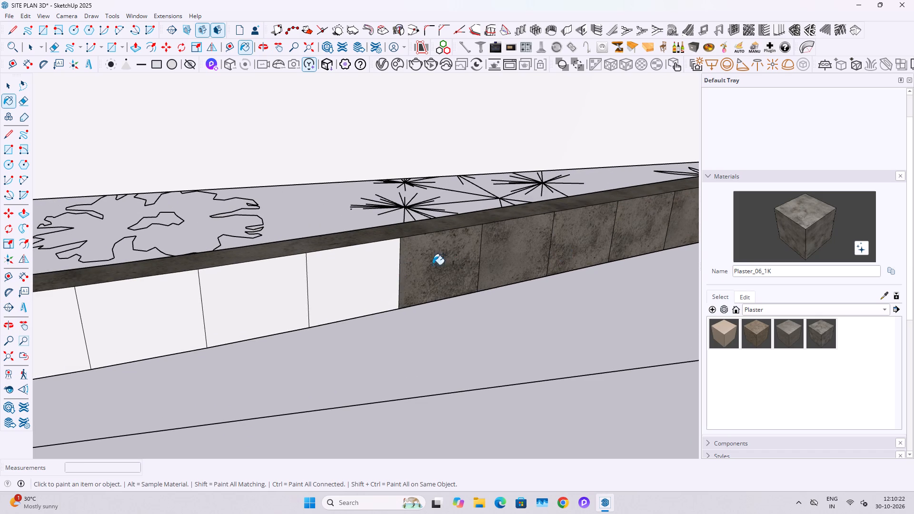
{"action": "left_click", "coordinate": [379, 271]}
{"action": "left_click_drag", "start_coordinate": [254, 302], "coordinate": [231, 309]}
Paint the lawn-side faces alongside the shrub outline and on to the round leafy plant with Plaster_06_1K, including the skipped face.
{"action": "middle_click_drag", "start_coordinate": [160, 311], "coordinate": [474, 253], "text": "shift"}
{"action": "left_click", "coordinate": [474, 254]}
{"action": "left_click", "coordinate": [279, 281]}
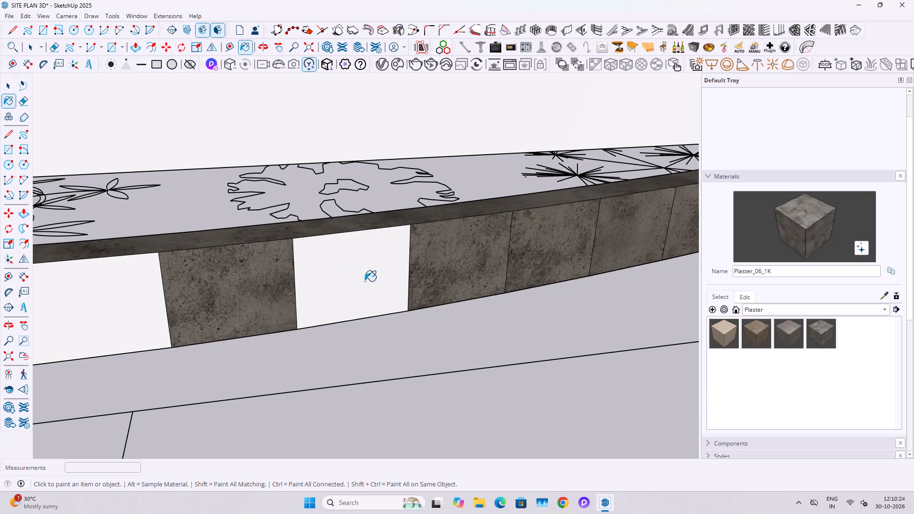
{"action": "left_click", "coordinate": [365, 281]}
{"action": "left_click", "coordinate": [139, 295]}
{"action": "middle_click_drag", "start_coordinate": [162, 295], "coordinate": [437, 261]}
{"action": "left_click", "coordinate": [139, 286]}
{"action": "left_click_drag", "start_coordinate": [92, 300], "coordinate": [111, 299]}
{"action": "left_click", "coordinate": [232, 297]}
{"action": "middle_click_drag", "start_coordinate": [207, 297], "coordinate": [490, 244], "text": "shift"}
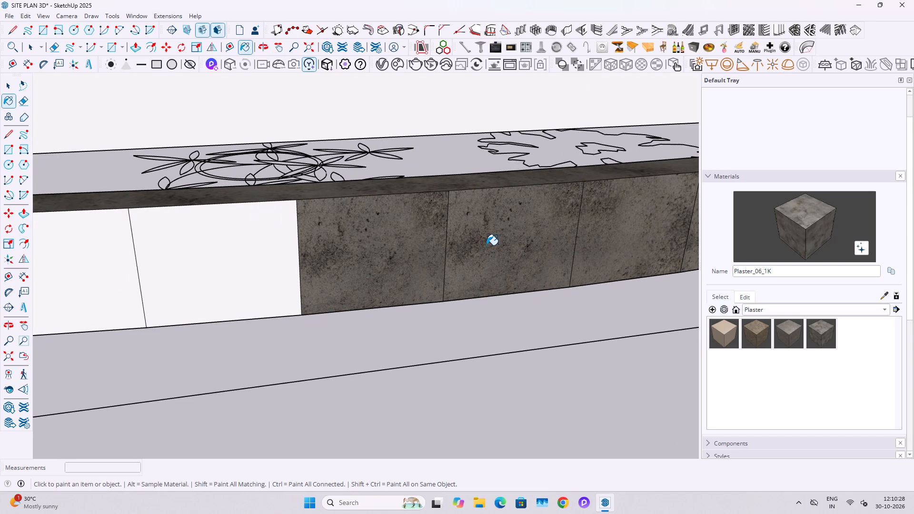
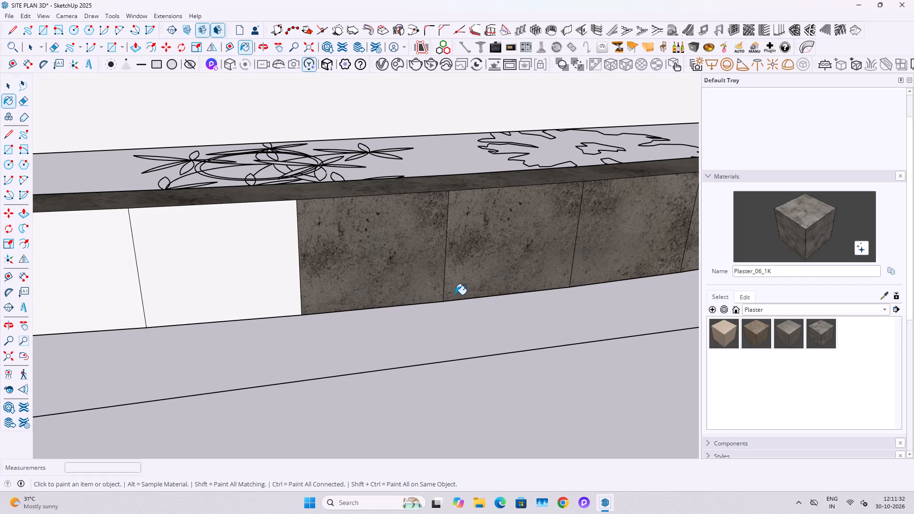
Paint the lawn-side faces alongside the round leafy plant, toward the next spiky plants, with Plaster_06_1K.
{"action": "left_click", "coordinate": [151, 261]}
{"action": "scroll", "coordinate": [179, 252], "scroll_direction": "down", "scroll_amount": 10}
{"action": "middle_click_drag", "start_coordinate": [169, 267], "coordinate": [399, 218], "text": "shift"}
{"action": "left_click", "coordinate": [378, 211]}
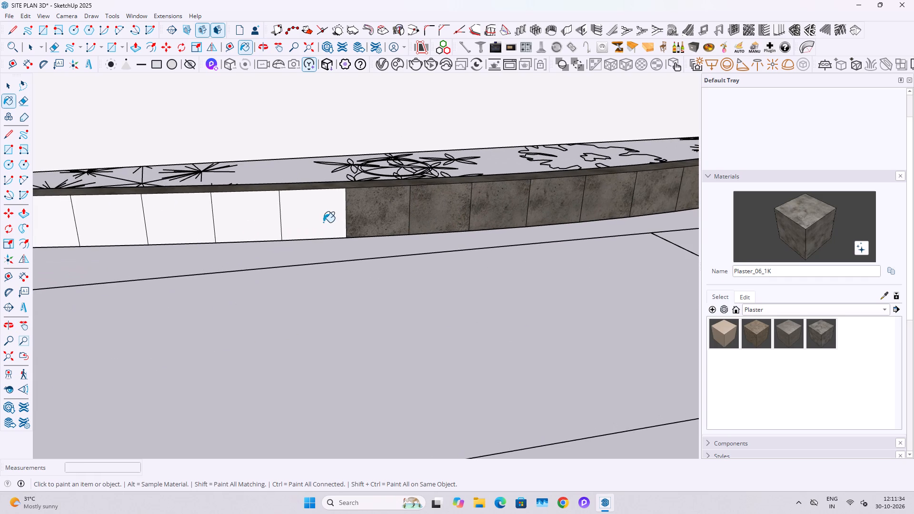
{"action": "left_click", "coordinate": [323, 222]}
{"action": "left_click", "coordinate": [256, 231]}
{"action": "left_click", "coordinate": [195, 231]}
Paint the lawn-side faces alongside the spiky plants, up to the next shrub outline, with Plaster_06_1K.
{"action": "middle_click_drag", "start_coordinate": [198, 229], "coordinate": [476, 237]}
{"action": "left_click", "coordinate": [388, 231]}
{"action": "left_click", "coordinate": [335, 236]}
{"action": "left_click", "coordinate": [238, 244]}
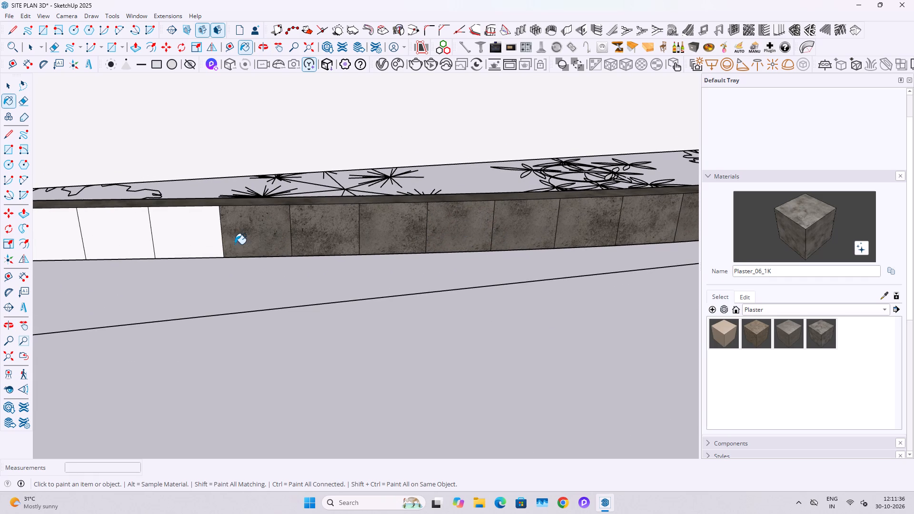
{"action": "left_click", "coordinate": [235, 244]}
{"action": "left_click", "coordinate": [159, 229]}
{"action": "left_click", "coordinate": [87, 237]}
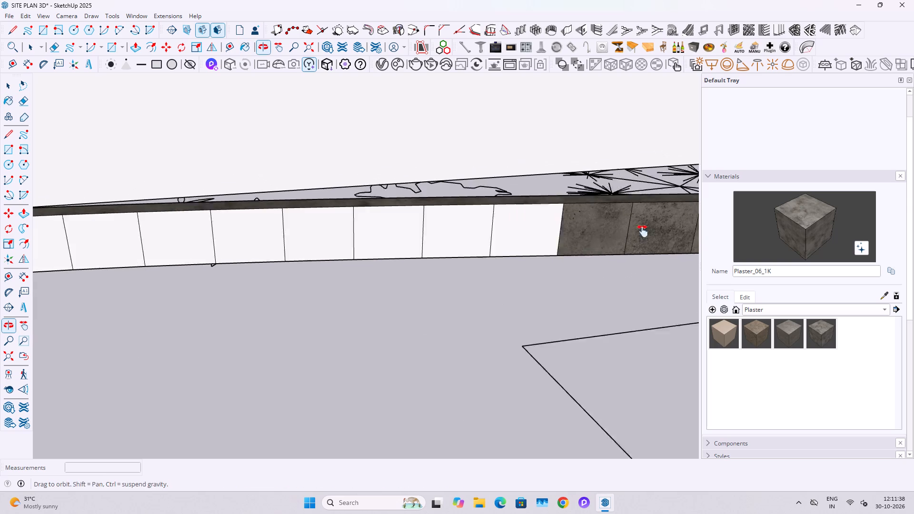
Paint the lawn-side faces alongside the shrub outline with Plaster_06_1K, including the skipped face.
{"action": "left_click", "coordinate": [596, 229]}
{"action": "left_click", "coordinate": [534, 228]}
{"action": "left_click", "coordinate": [487, 228]}
{"action": "left_click", "coordinate": [424, 234]}
{"action": "left_click", "coordinate": [345, 236]}
{"action": "left_click_drag", "start_coordinate": [260, 236], "coordinate": [268, 234]}
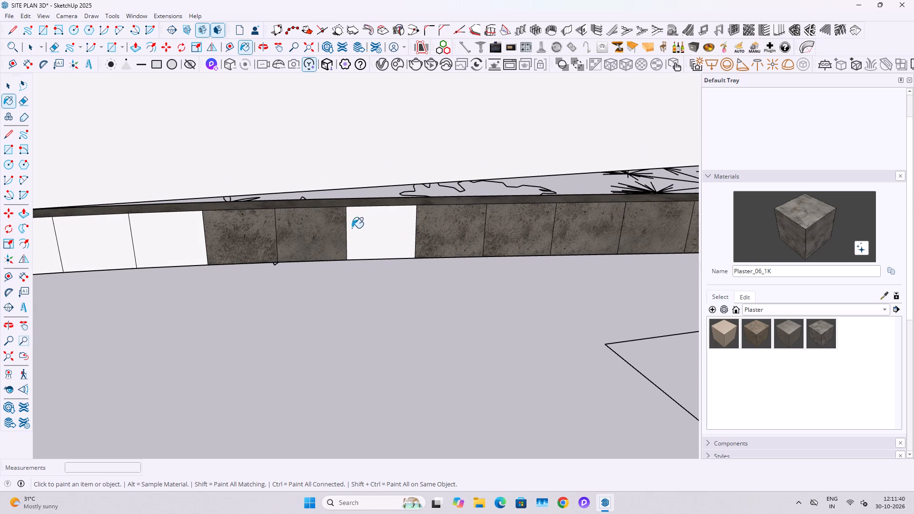
{"action": "left_click", "coordinate": [368, 227]}
Paint the faces past the shrub outline to the partly covered spiky plants with Plaster_06_1K, including the skipped face.
{"action": "middle_click_drag", "start_coordinate": [233, 239], "coordinate": [621, 238], "text": "shift"}
{"action": "left_click", "coordinate": [539, 235]}
{"action": "left_click", "coordinate": [440, 242]}
{"action": "left_click", "coordinate": [384, 242]}
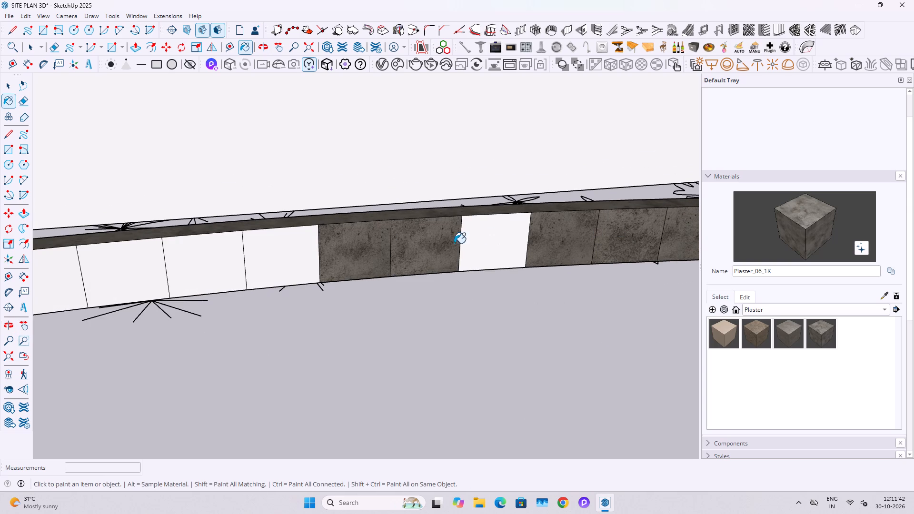
{"action": "left_click", "coordinate": [454, 243]}
{"action": "left_click", "coordinate": [302, 251]}
{"action": "left_click", "coordinate": [501, 251]}
{"action": "left_click", "coordinate": [218, 257]}
{"action": "left_click", "coordinate": [128, 275]}
Paint the lawn-side faces from the partly covered spiky plants on to the next shrub outline with Plaster_06_1K.
{"action": "middle_click_drag", "start_coordinate": [182, 270], "coordinate": [591, 222], "text": "shift"}
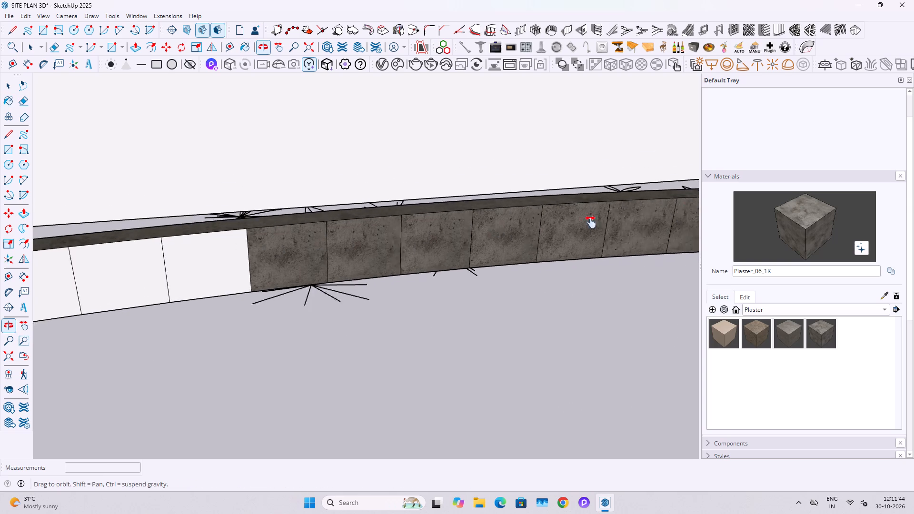
{"action": "middle_click_drag", "start_coordinate": [591, 222], "coordinate": [697, 204], "text": "shift"}
{"action": "left_click", "coordinate": [551, 220]}
{"action": "left_click", "coordinate": [462, 234]}
{"action": "left_click_drag", "start_coordinate": [420, 241], "coordinate": [472, 231]}
{"action": "left_click", "coordinate": [555, 224]}
{"action": "left_click", "coordinate": [598, 218]}
{"action": "left_click", "coordinate": [507, 230]}
{"action": "left_click", "coordinate": [366, 241]}
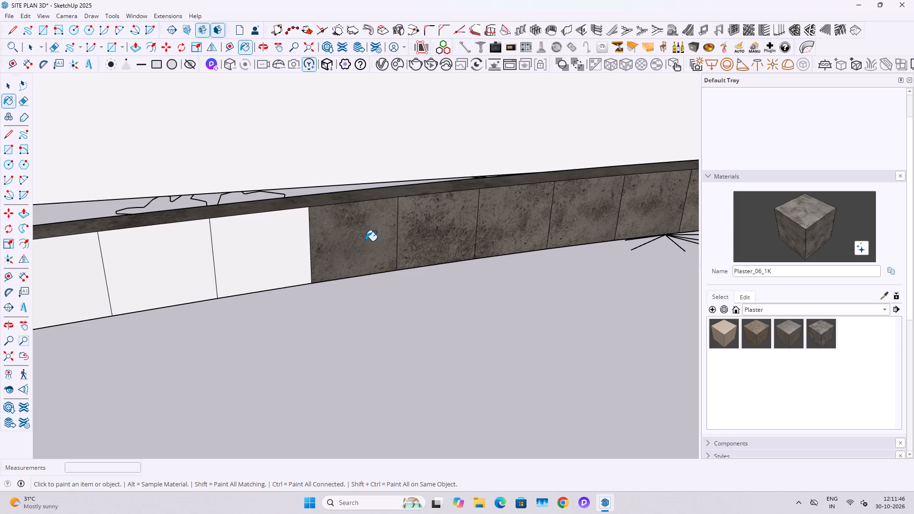
{"action": "left_click", "coordinate": [233, 254]}
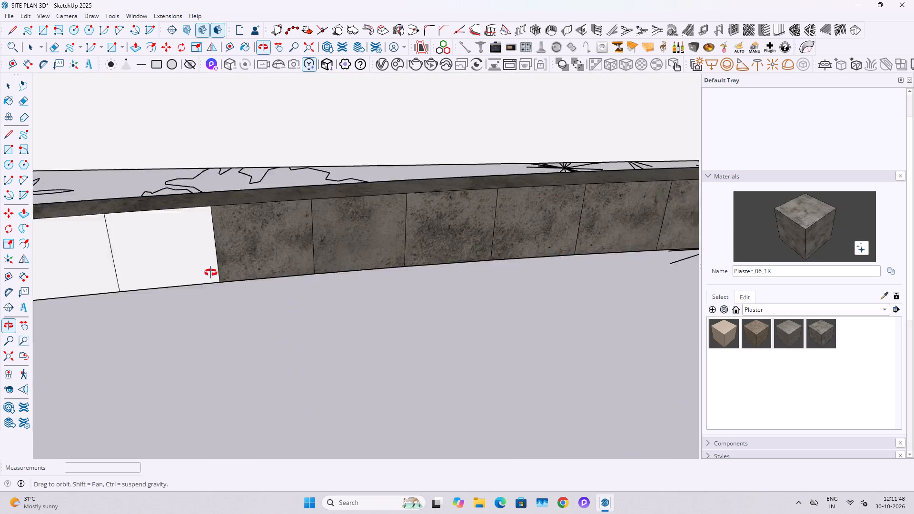
Paint the lawn-side faces past the shrub outline and alongside the next round leafy plant with Plaster_06_1K.
{"action": "scroll", "coordinate": [475, 190], "scroll_direction": "down", "scroll_amount": 5}
{"action": "middle_click_drag", "start_coordinate": [288, 232], "coordinate": [599, 282], "text": "shift"}
{"action": "left_click", "coordinate": [611, 263]}
{"action": "left_click", "coordinate": [562, 271]}
{"action": "left_click", "coordinate": [481, 279]}
{"action": "left_click", "coordinate": [410, 279]}
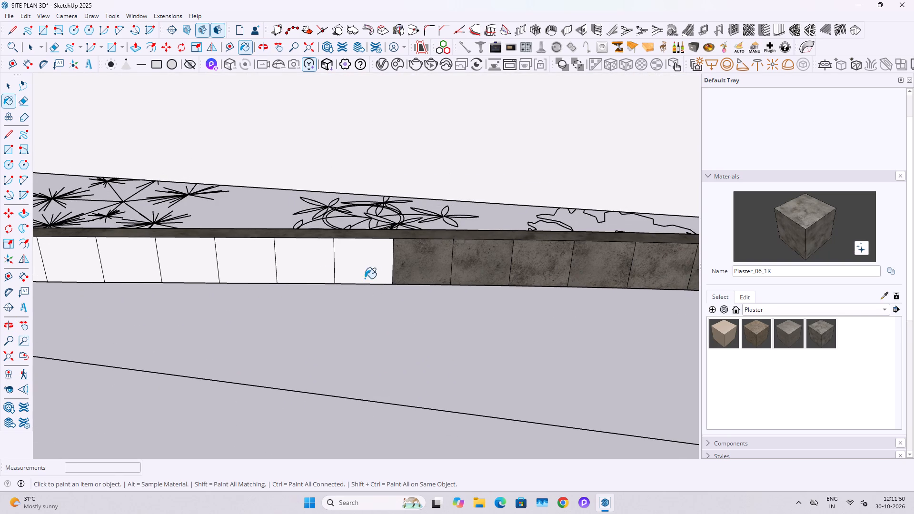
{"action": "left_click", "coordinate": [318, 278]}
{"action": "left_click", "coordinate": [370, 268]}
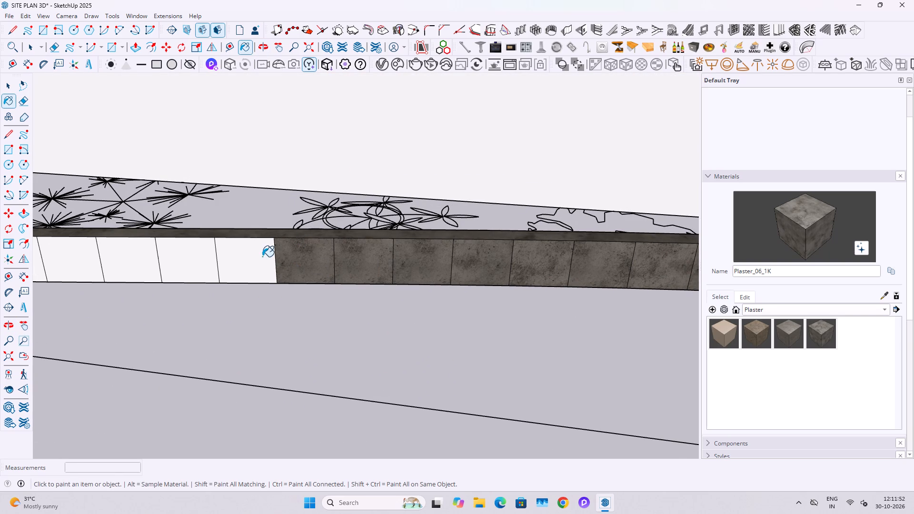
Paint the lawn-side faces alongside the last two groups of spiky plants with Plaster_06_1K.
{"action": "left_click", "coordinate": [262, 257]}
{"action": "left_click", "coordinate": [155, 260]}
{"action": "middle_click_drag", "start_coordinate": [211, 262], "coordinate": [563, 240], "text": "shift"}
{"action": "left_click", "coordinate": [569, 235]}
{"action": "left_click", "coordinate": [439, 247]}
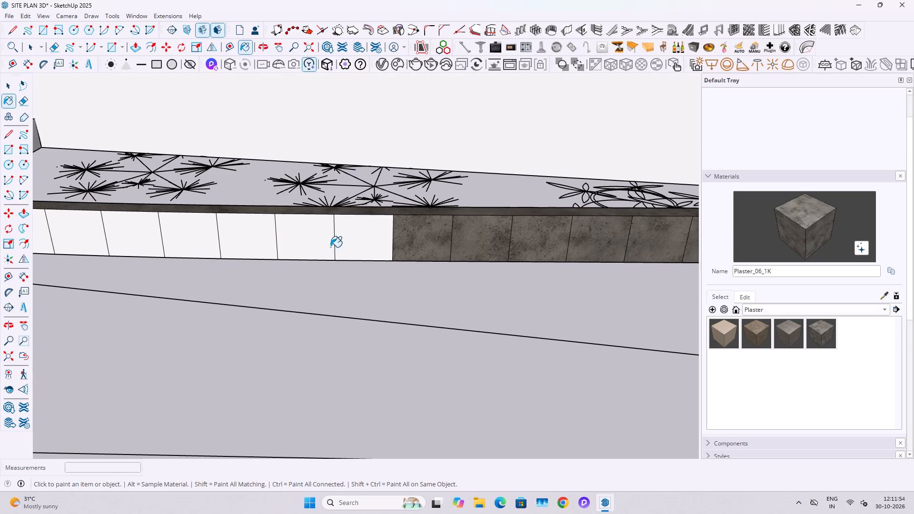
{"action": "left_click", "coordinate": [327, 247]}
{"action": "left_click", "coordinate": [347, 235]}
{"action": "left_click", "coordinate": [246, 244]}
{"action": "left_click", "coordinate": [125, 244]}
{"action": "left_click", "coordinate": [174, 243]}
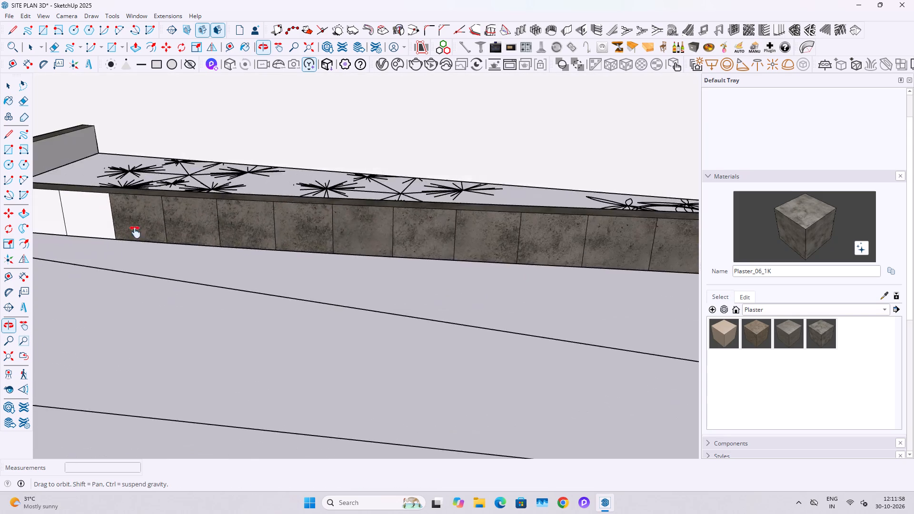
{"action": "left_click", "coordinate": [653, 245]}
Paint the remaining outer faces around the rounded end of the planter border with Plaster_06_1K.
{"action": "middle_click_drag", "start_coordinate": [582, 250], "coordinate": [442, 259], "text": "shift"}
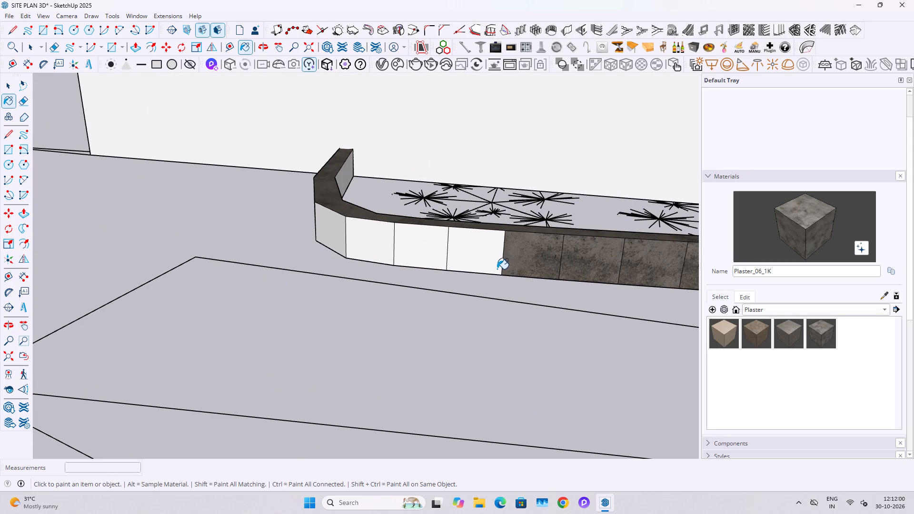
{"action": "left_click", "coordinate": [467, 259]}
{"action": "left_click", "coordinate": [367, 257]}
{"action": "left_click", "coordinate": [408, 252]}
{"action": "left_click", "coordinate": [337, 239]}
{"action": "middle_click_drag", "start_coordinate": [363, 238], "coordinate": [572, 237]}
{"action": "left_click", "coordinate": [270, 237]}
{"action": "left_click", "coordinate": [204, 236]}
{"action": "left_click", "coordinate": [190, 210]}
{"action": "left_click", "coordinate": [176, 207]}
Look over the site's planter borders along the boundary walls, back to the corner, for faces still without a material.
{"action": "scroll", "coordinate": [176, 207], "scroll_direction": "down", "scroll_amount": 3}
{"action": "middle_click_drag", "start_coordinate": [422, 228], "coordinate": [411, 234], "text": "shift"}
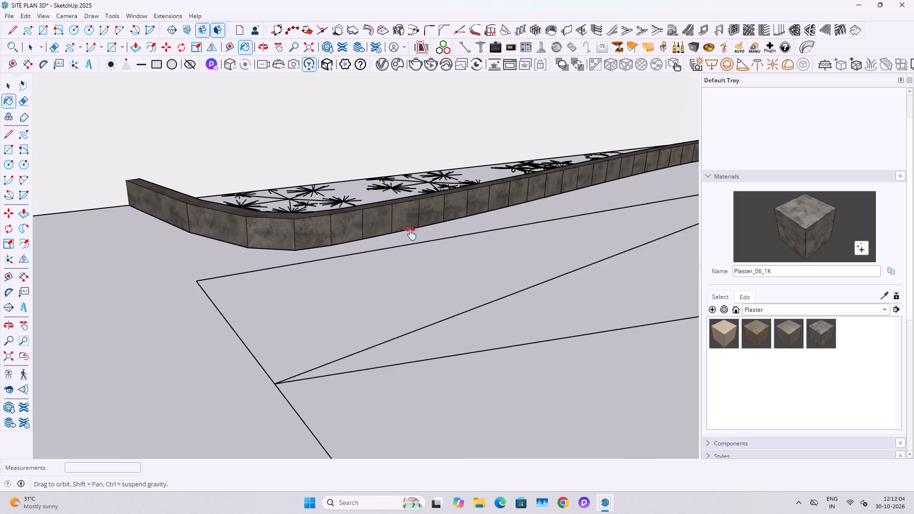
{"action": "middle_click_drag", "start_coordinate": [411, 234], "coordinate": [259, 269], "text": "shift"}
{"action": "scroll", "coordinate": [323, 277], "scroll_direction": "down", "scroll_amount": 4}
{"action": "key", "text": "space"}
{"action": "key", "text": "space"}
{"action": "middle_click_drag", "start_coordinate": [553, 276], "coordinate": [417, 363]}
{"action": "scroll", "coordinate": [375, 257], "scroll_direction": "down", "scroll_amount": 10}
{"action": "middle_click_drag", "start_coordinate": [506, 274], "coordinate": [237, 328]}
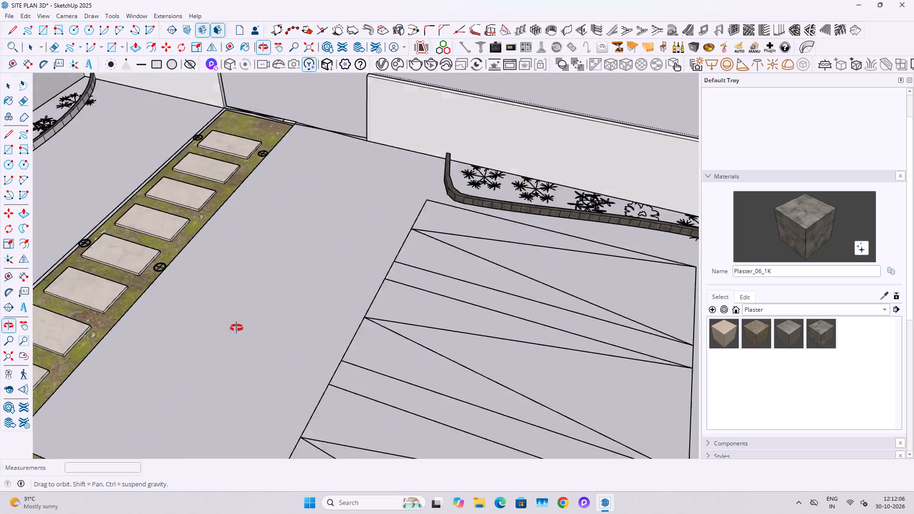
{"action": "middle_click_drag", "start_coordinate": [237, 328], "coordinate": [181, 326]}
{"action": "scroll", "coordinate": [355, 265], "scroll_direction": "down", "scroll_amount": 17}
{"action": "middle_click_drag", "start_coordinate": [290, 260], "coordinate": [534, 159], "text": "shift"}
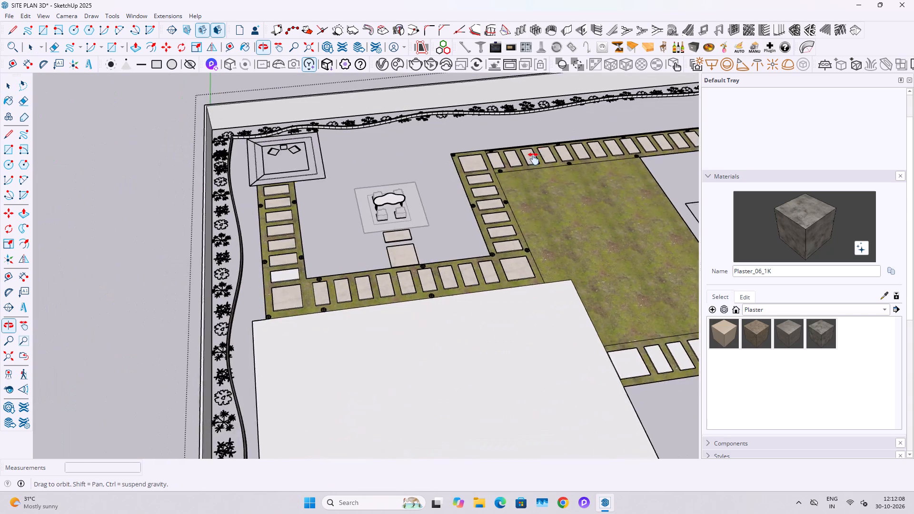
{"action": "middle_click_drag", "start_coordinate": [534, 159], "coordinate": [10, 144], "text": "shift"}
{"action": "scroll", "coordinate": [180, 160], "scroll_direction": "up", "scroll_amount": 7}
{"action": "middle_click_drag", "start_coordinate": [542, 237], "coordinate": [353, 210], "text": "shift"}
{"action": "scroll", "coordinate": [328, 207], "scroll_direction": "down", "scroll_amount": 5}
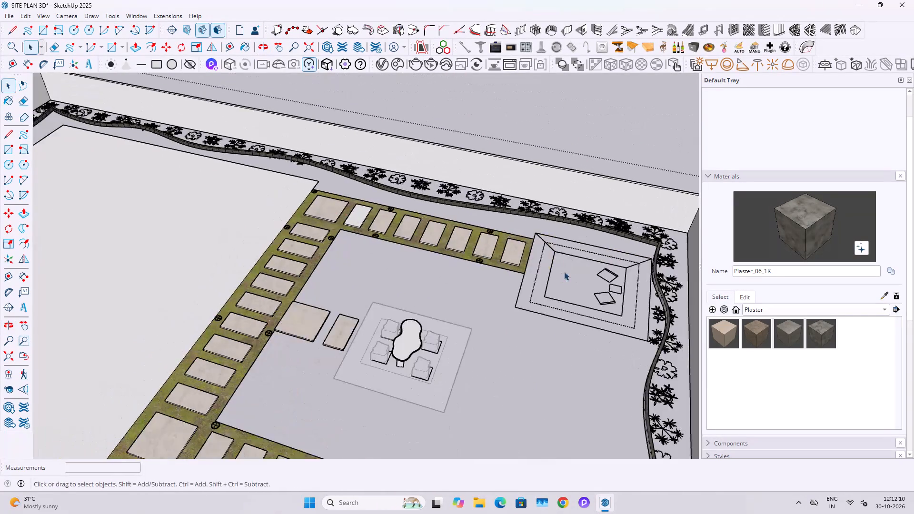
{"action": "middle_click_drag", "start_coordinate": [635, 277], "coordinate": [825, 229]}
{"action": "middle_click_drag", "start_coordinate": [693, 250], "coordinate": [707, 178], "text": "shift"}
{"action": "scroll", "coordinate": [338, 384], "scroll_direction": "up", "scroll_amount": 10}
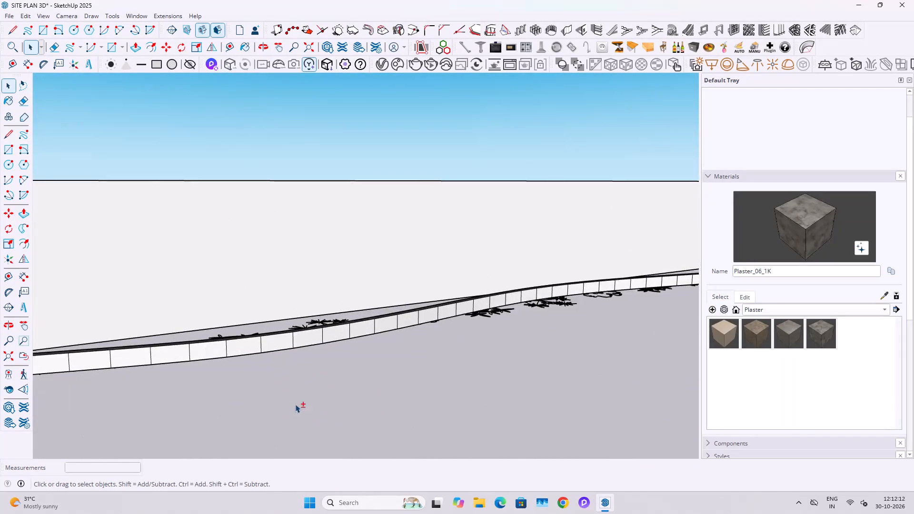
{"action": "middle_click_drag", "start_coordinate": [315, 392], "coordinate": [692, 263], "text": "shift"}
{"action": "scroll", "coordinate": [677, 257], "scroll_direction": "down", "scroll_amount": 6}
{"action": "middle_click_drag", "start_coordinate": [467, 266], "coordinate": [650, 296], "text": "shift"}
{"action": "scroll", "coordinate": [415, 313], "scroll_direction": "up", "scroll_amount": 2}
{"action": "middle_click_drag", "start_coordinate": [415, 313], "coordinate": [78, 371], "text": "shift"}
{"action": "middle_click_drag", "start_coordinate": [413, 325], "coordinate": [340, 330], "text": "shift"}
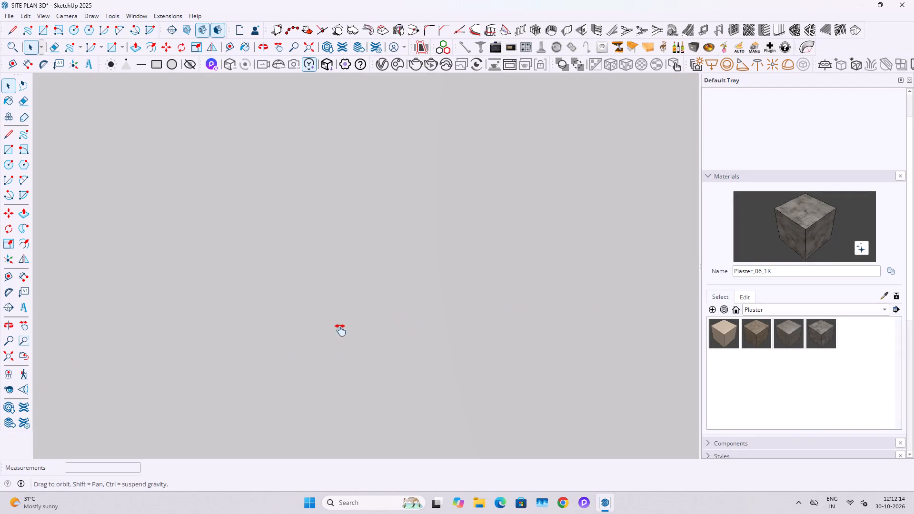
{"action": "middle_click_drag", "start_coordinate": [340, 330], "coordinate": [281, 336], "text": "shift"}
{"action": "scroll", "coordinate": [281, 336], "scroll_direction": "up", "scroll_amount": 20, "text": "shift"}
{"action": "scroll", "coordinate": [281, 336], "scroll_direction": "up", "scroll_amount": 15, "text": "shift"}
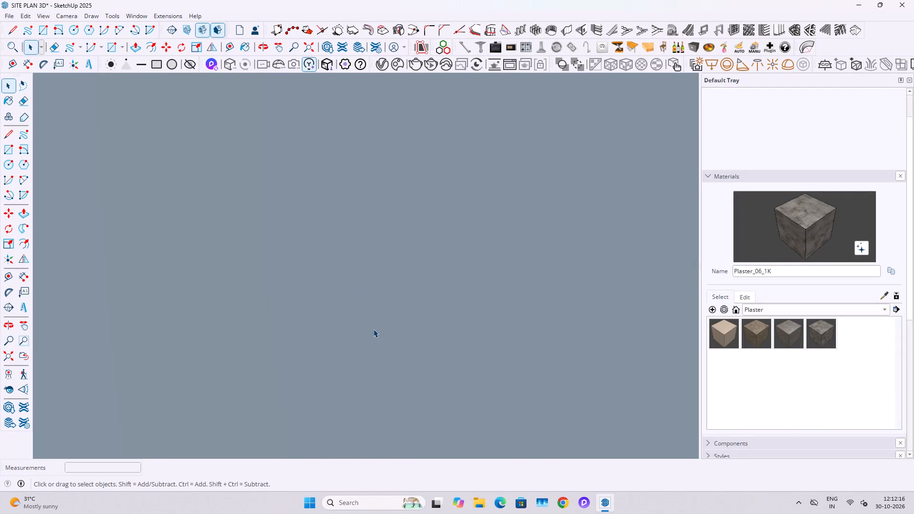
{"action": "scroll", "coordinate": [373, 329], "scroll_direction": "up", "scroll_amount": 11, "text": "shift"}
{"action": "middle_click_drag", "start_coordinate": [415, 325], "coordinate": [271, 353]}
{"action": "scroll", "coordinate": [260, 294], "scroll_direction": "up", "scroll_amount": 4}
Paint the first four faces of the unpainted border run next to the planter corner with Plaster_06_1K.
{"action": "double_click", "coordinate": [220, 245]}
{"action": "scroll", "coordinate": [220, 245], "scroll_direction": "up", "scroll_amount": 2}
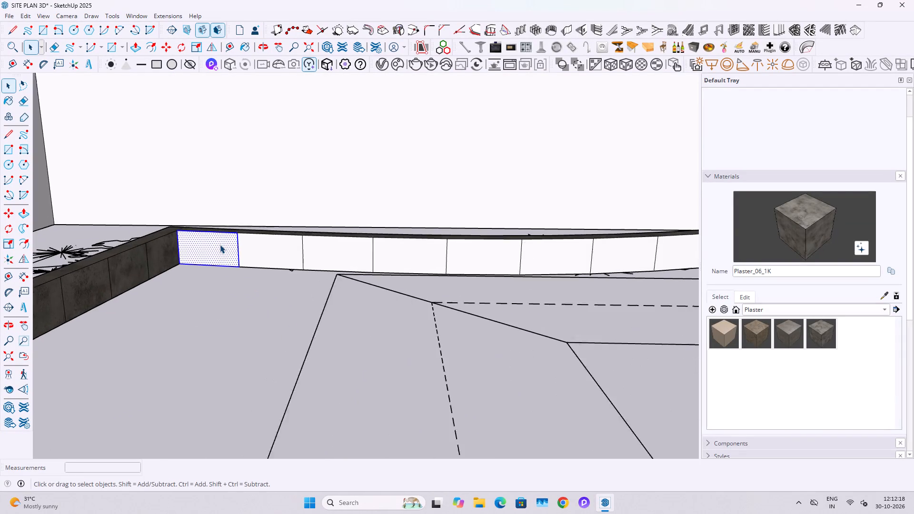
{"action": "left_click", "coordinate": [827, 226]}
{"action": "left_click", "coordinate": [206, 250]}
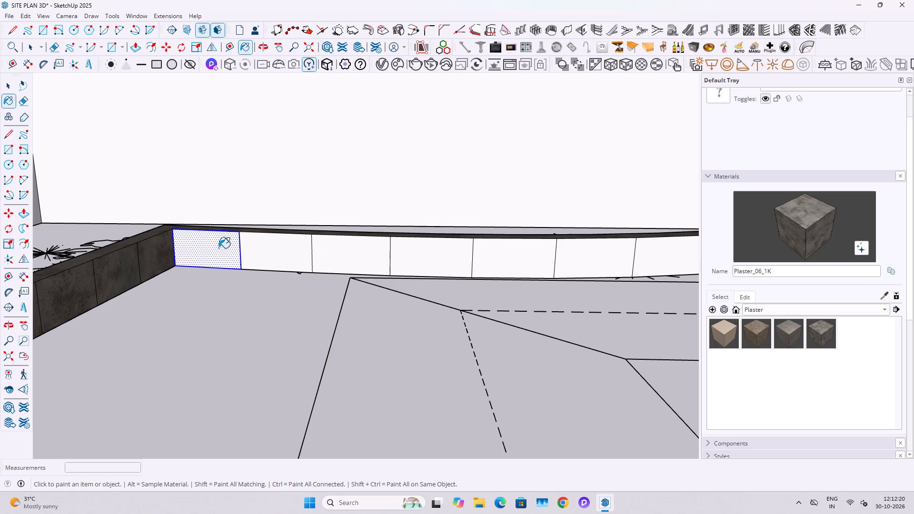
{"action": "left_click", "coordinate": [328, 248]}
{"action": "left_click_drag", "start_coordinate": [199, 263], "coordinate": [239, 263]}
{"action": "left_click_drag", "start_coordinate": [390, 262], "coordinate": [415, 264]}
{"action": "left_click", "coordinate": [468, 259]}
{"action": "left_click", "coordinate": [246, 274]}
{"action": "left_click", "coordinate": [335, 249]}
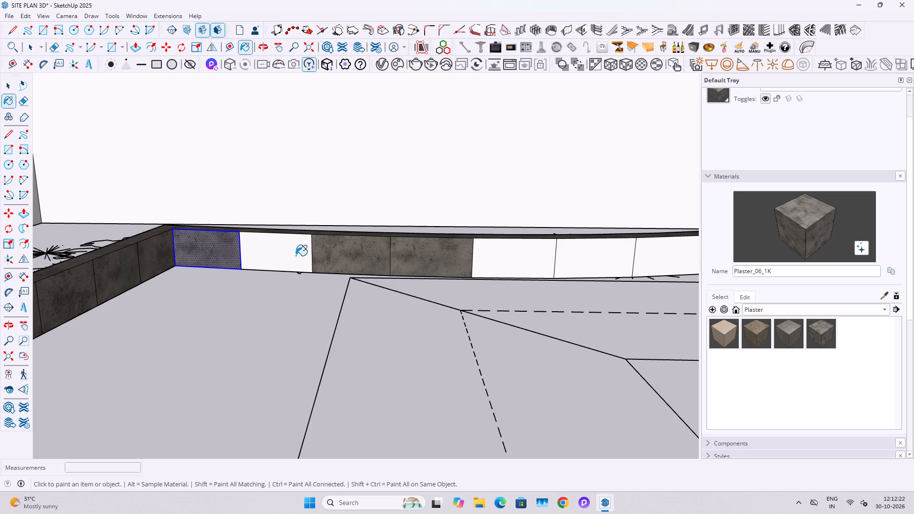
{"action": "left_click", "coordinate": [249, 266]}
Paint the next three border faces, alongside the first spiky plants past the corner, with Plaster_06_1K.
{"action": "middle_click_drag", "start_coordinate": [403, 290], "coordinate": [207, 331], "text": "shift"}
{"action": "left_click", "coordinate": [373, 300]}
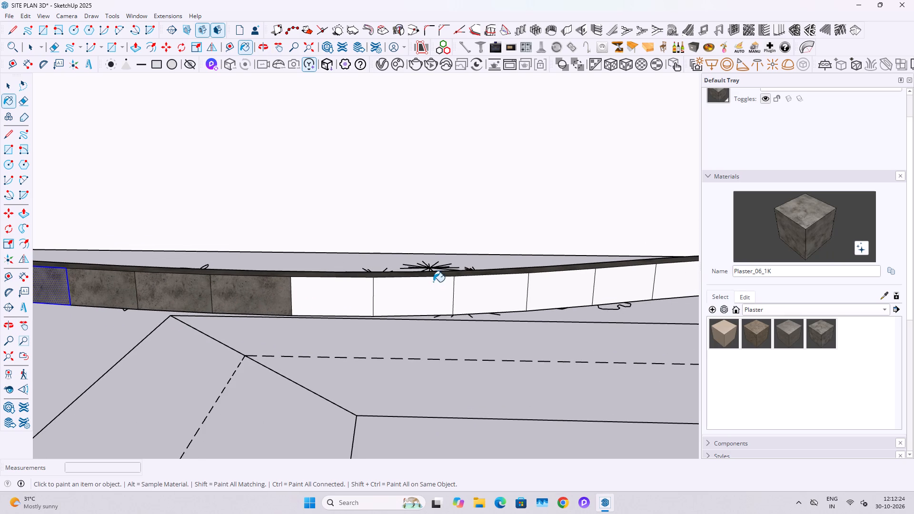
{"action": "left_click", "coordinate": [433, 282]}
{"action": "left_click", "coordinate": [310, 303]}
{"action": "left_click", "coordinate": [475, 293]}
Paint the border faces past the shrub outline and on to the partly covered round leafy plant with Plaster_06_1K.
{"action": "middle_click_drag", "start_coordinate": [539, 300], "coordinate": [173, 381], "text": "shift"}
{"action": "left_click", "coordinate": [172, 380]}
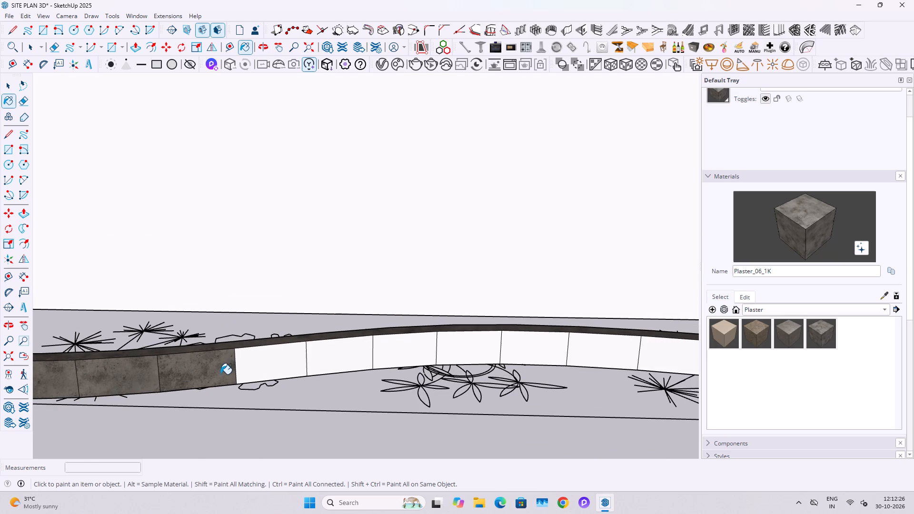
{"action": "left_click", "coordinate": [220, 374]}
{"action": "left_click", "coordinate": [239, 367]}
{"action": "left_click", "coordinate": [367, 344]}
{"action": "left_click", "coordinate": [405, 345]}
{"action": "left_click", "coordinate": [481, 345]}
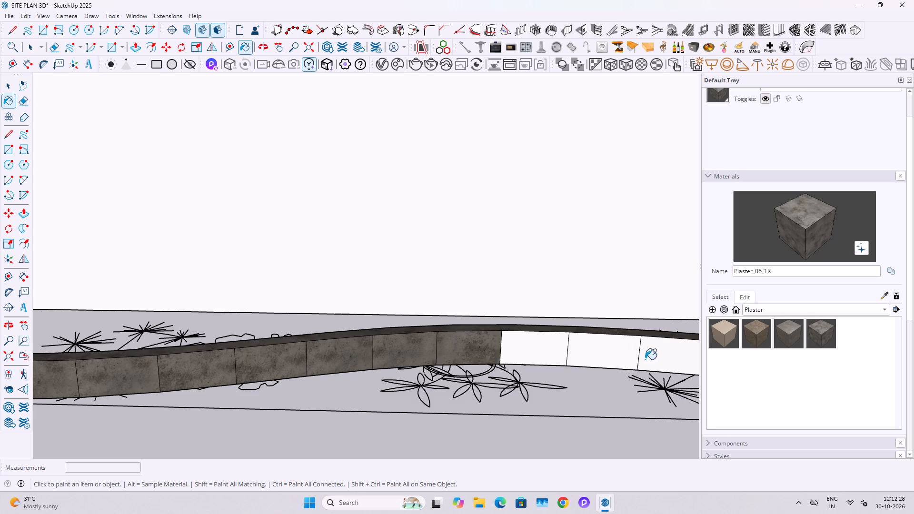
Paint the faces from the leafy plant past the spiky plants to the next shrub outline with Plaster_06_1K, including the skipped face.
{"action": "middle_click_drag", "start_coordinate": [639, 361], "coordinate": [350, 364], "text": "shift"}
{"action": "left_click", "coordinate": [489, 361]}
{"action": "left_click", "coordinate": [429, 359]}
{"action": "left_click", "coordinate": [390, 359]}
{"action": "left_click", "coordinate": [336, 354]}
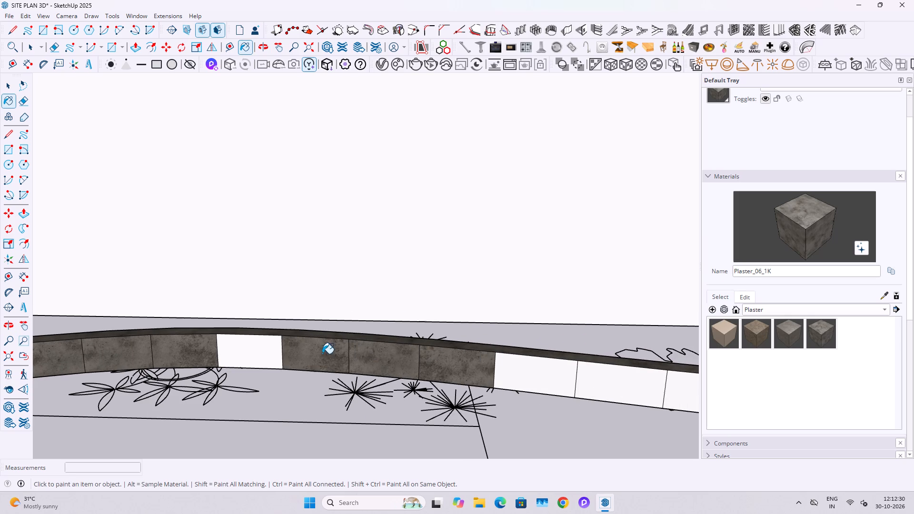
{"action": "left_click", "coordinate": [250, 353]}
{"action": "left_click", "coordinate": [554, 376]}
{"action": "left_click", "coordinate": [611, 380]}
Paint the border faces alongside the shrub outline and the next round leafy plant with Plaster_06_1K.
{"action": "middle_click_drag", "start_coordinate": [650, 400], "coordinate": [233, 395], "text": "shift"}
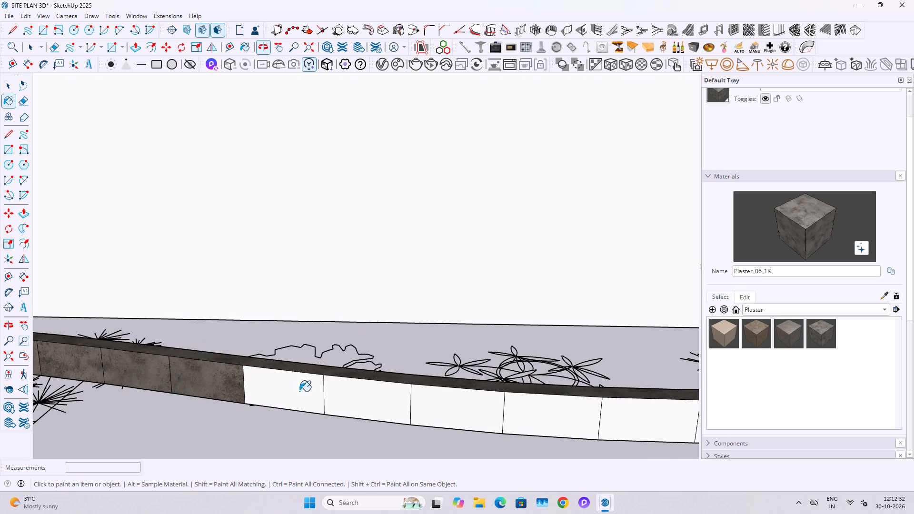
{"action": "left_click", "coordinate": [300, 391]}
{"action": "left_click", "coordinate": [370, 402]}
{"action": "left_click", "coordinate": [485, 402]}
{"action": "middle_click_drag", "start_coordinate": [657, 435], "coordinate": [337, 389], "text": "shift"}
{"action": "left_click", "coordinate": [272, 374]}
{"action": "left_click", "coordinate": [347, 379]}
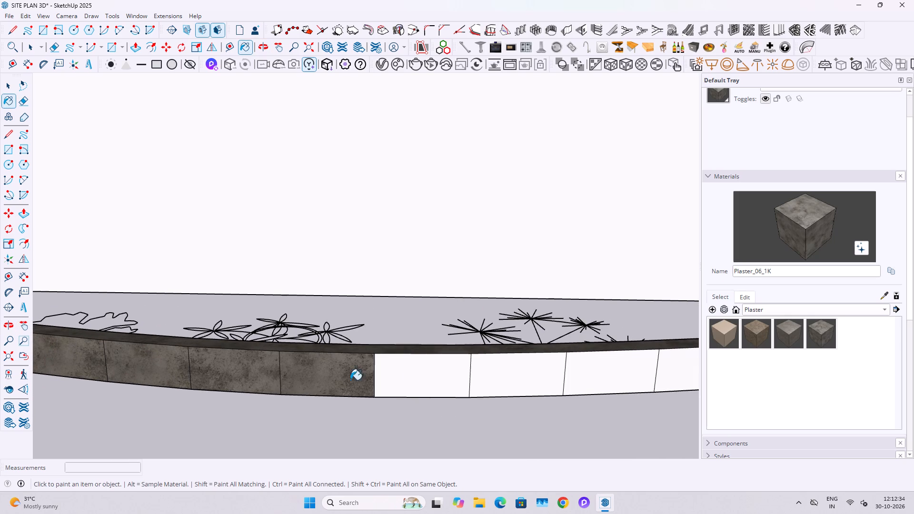
Paint the border faces alongside the next spiky plants and the shrub outline beyond them with Plaster_06_1K.
{"action": "left_click", "coordinate": [445, 380]}
{"action": "left_click", "coordinate": [513, 378]}
{"action": "middle_click_drag", "start_coordinate": [568, 386], "coordinate": [176, 412], "text": "shift"}
{"action": "left_click", "coordinate": [252, 407]}
{"action": "left_click", "coordinate": [350, 393]}
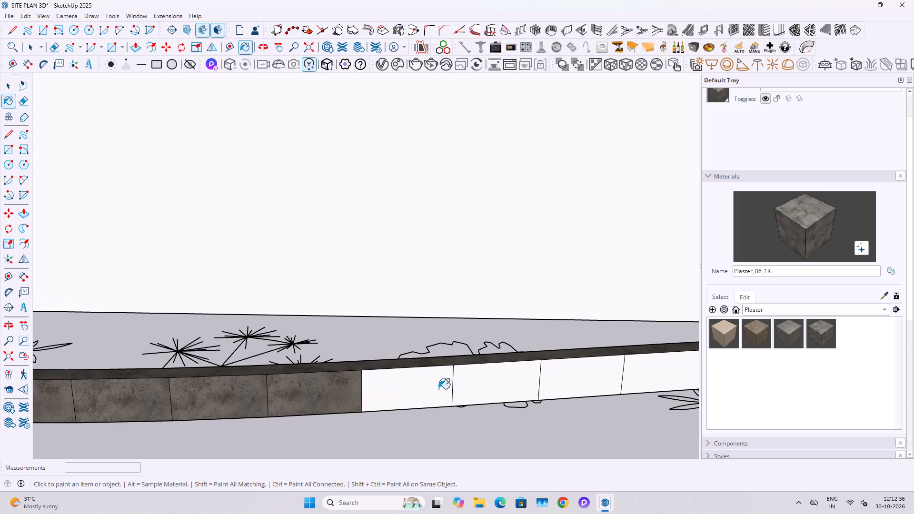
{"action": "left_click", "coordinate": [458, 389]}
{"action": "left_click", "coordinate": [524, 380]}
{"action": "left_click", "coordinate": [402, 401]}
{"action": "left_click", "coordinate": [566, 385]}
Paint the border faces around the curve that partly covers the next round leafy plant with Plaster_06_1K.
{"action": "middle_click_drag", "start_coordinate": [602, 389], "coordinate": [160, 418], "text": "shift"}
{"action": "left_click", "coordinate": [232, 414]}
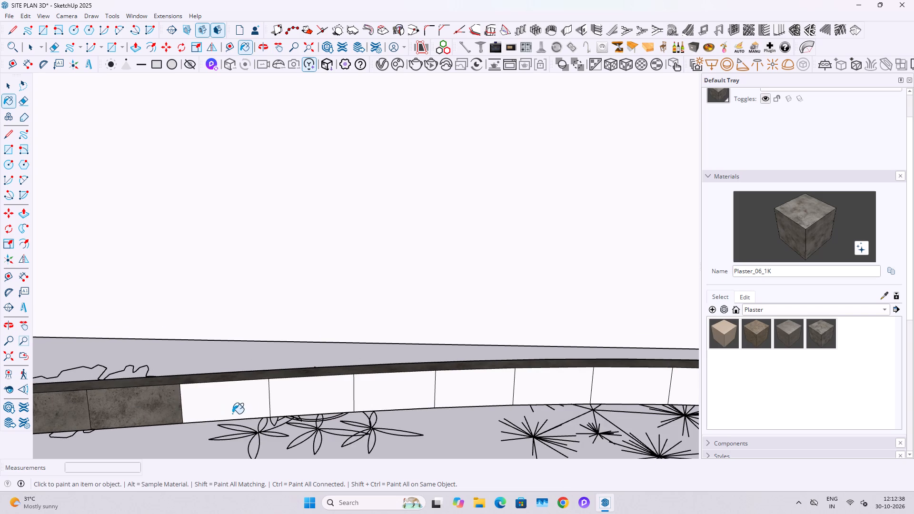
{"action": "left_click", "coordinate": [355, 395]}
{"action": "left_click", "coordinate": [320, 405]}
{"action": "left_click", "coordinate": [455, 388]}
Paint the border faces alongside the next spiky plants up to the shrub outline with Plaster_06_1K.
{"action": "middle_click_drag", "start_coordinate": [544, 409], "coordinate": [231, 419], "text": "shift"}
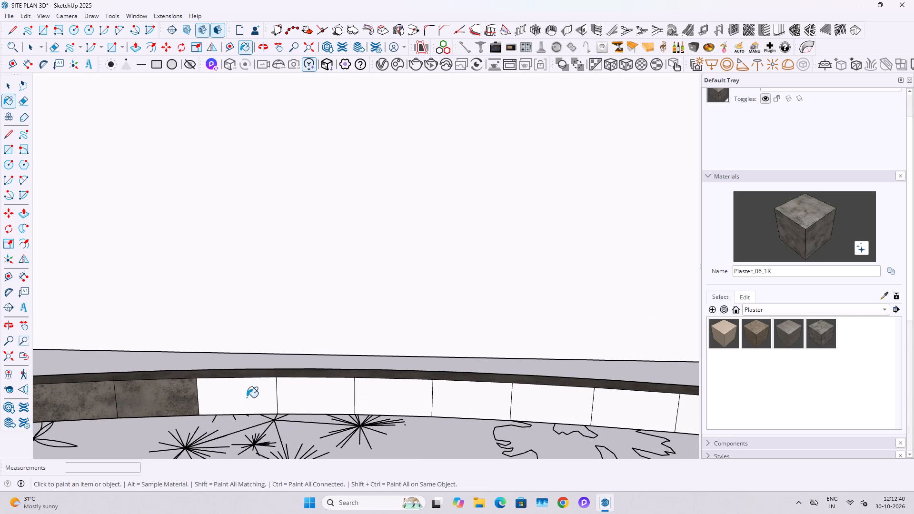
{"action": "left_click", "coordinate": [247, 397]}
{"action": "left_click", "coordinate": [337, 397]}
{"action": "left_click", "coordinate": [401, 394]}
{"action": "left_click", "coordinate": [480, 396]}
{"action": "middle_click_drag", "start_coordinate": [556, 418], "coordinate": [223, 404], "text": "shift"}
{"action": "left_click", "coordinate": [225, 386]}
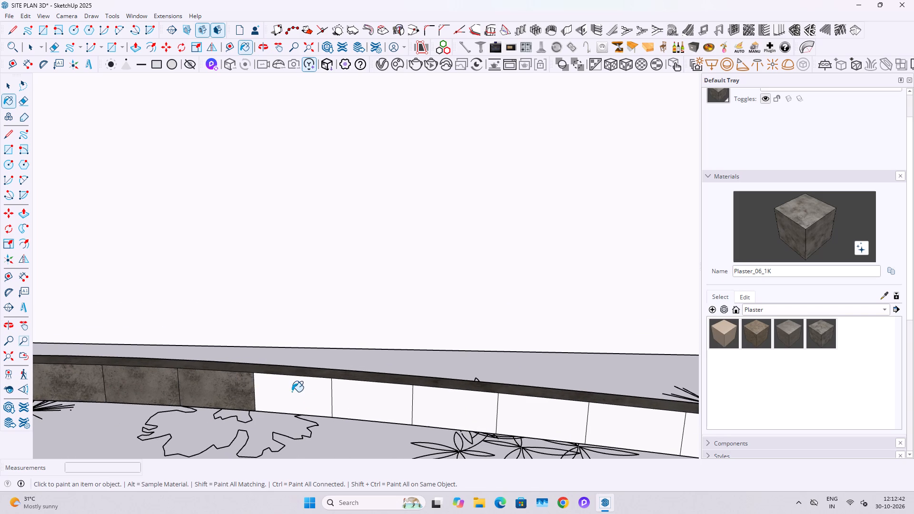
Paint the border faces from the shrub outline past the leafy plants to the next spiky plants with Plaster_06_1K.
{"action": "left_click", "coordinate": [292, 392]}
{"action": "left_click", "coordinate": [341, 398]}
{"action": "left_click", "coordinate": [441, 414]}
{"action": "middle_click_drag", "start_coordinate": [532, 418], "coordinate": [133, 364]}
{"action": "left_click", "coordinate": [168, 375]}
{"action": "left_click", "coordinate": [233, 374]}
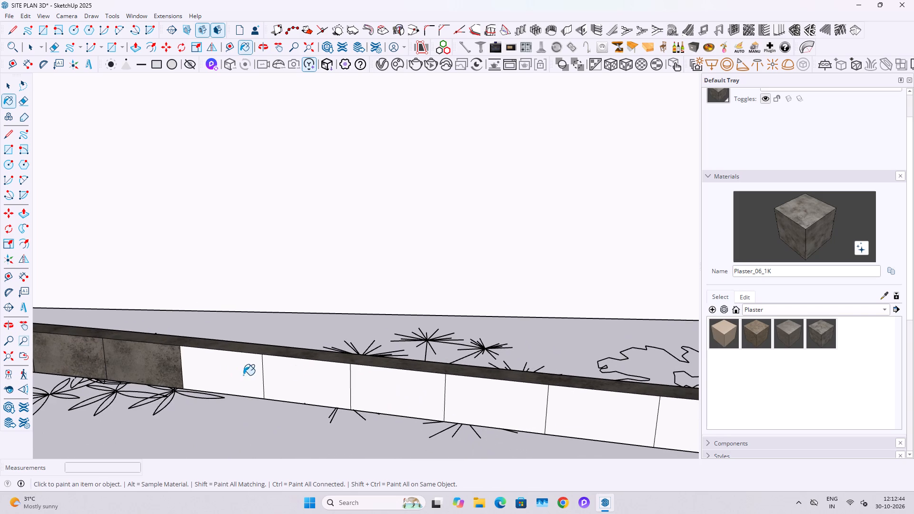
{"action": "left_click_drag", "start_coordinate": [292, 376], "coordinate": [311, 378]}
{"action": "left_click", "coordinate": [390, 390]}
Reorient toward the unpainted stretch along the long wall and paint its first group of white border faces with Plaster_06_1K.
{"action": "middle_click_drag", "start_coordinate": [522, 422], "coordinate": [41, 342]}
{"action": "middle_click_drag", "start_coordinate": [228, 364], "coordinate": [365, 389]}
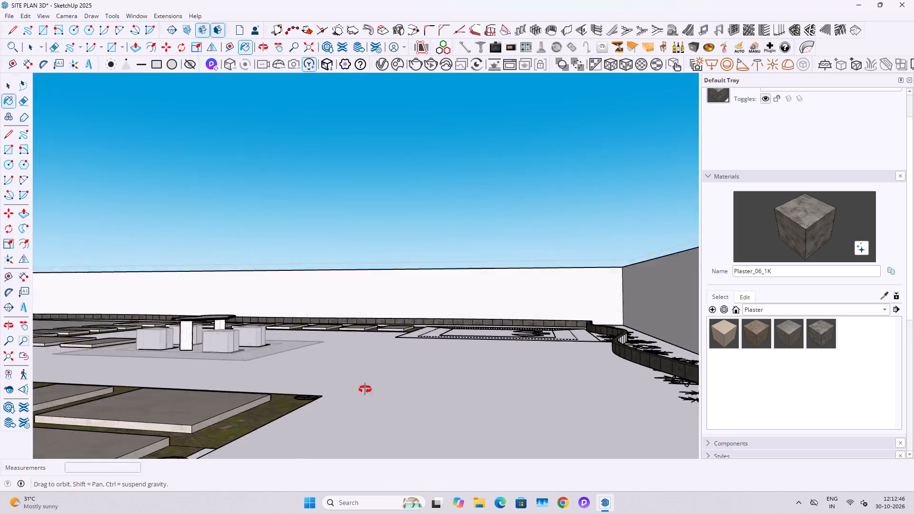
{"action": "middle_click_drag", "start_coordinate": [365, 389], "coordinate": [913, 403]}
{"action": "middle_click_drag", "start_coordinate": [727, 315], "coordinate": [525, 385], "text": "shift"}
{"action": "scroll", "coordinate": [483, 308], "scroll_direction": "up", "scroll_amount": 14}
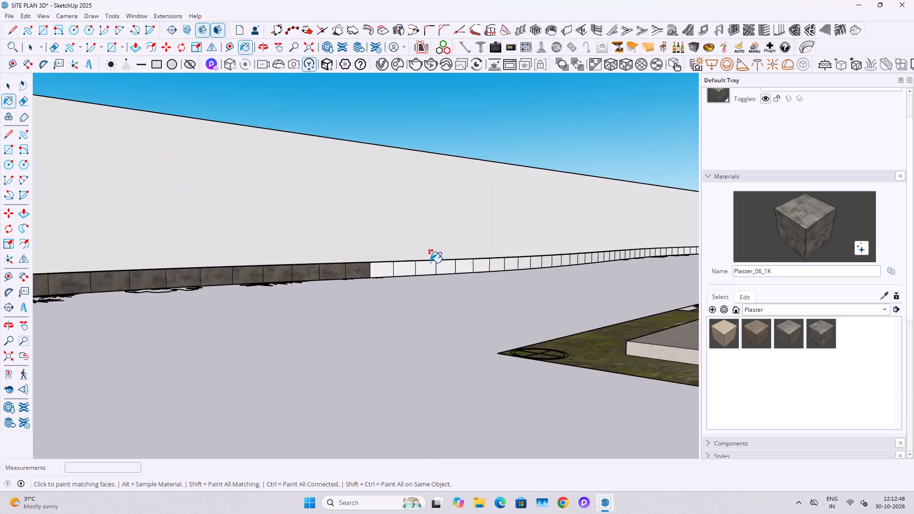
{"action": "scroll", "coordinate": [430, 263], "scroll_direction": "up", "scroll_amount": 9}
{"action": "key", "text": "space"}
{"action": "left_click", "coordinate": [766, 209]}
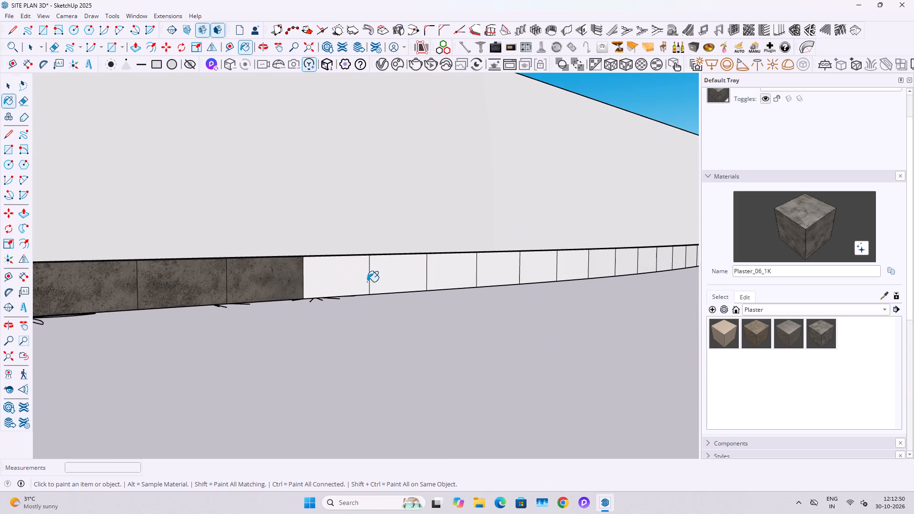
{"action": "left_click", "coordinate": [302, 292]}
{"action": "left_click", "coordinate": [422, 269]}
{"action": "left_click", "coordinate": [339, 275]}
{"action": "left_click", "coordinate": [512, 274]}
{"action": "left_click", "coordinate": [462, 283]}
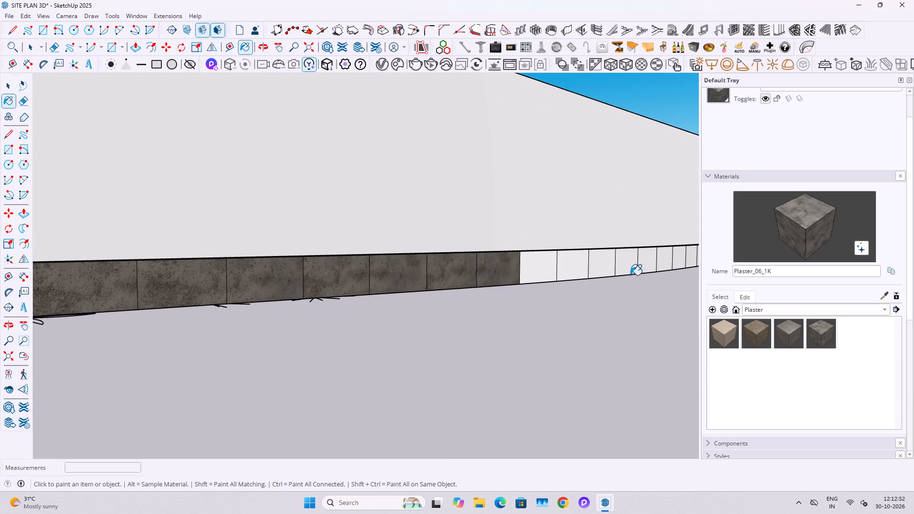
Continue painting the white border faces along the long wall with Plaster_06_1K, including the faces skipped between painted ones.
{"action": "middle_click_drag", "start_coordinate": [629, 275], "coordinate": [288, 347], "text": "shift"}
{"action": "left_click", "coordinate": [208, 335]}
{"action": "left_click", "coordinate": [139, 349]}
{"action": "left_click", "coordinate": [255, 338]}
{"action": "left_click", "coordinate": [302, 333]}
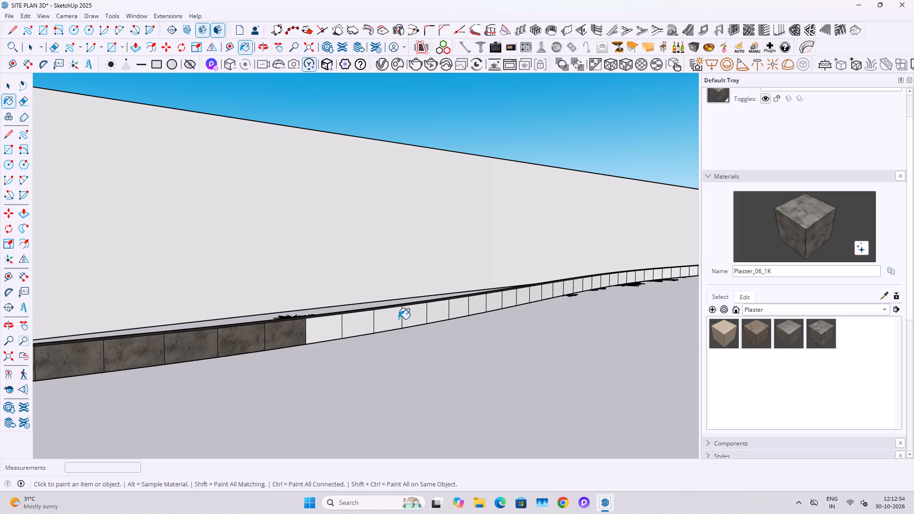
{"action": "left_click", "coordinate": [398, 319]}
{"action": "left_click", "coordinate": [375, 326]}
{"action": "left_click", "coordinate": [333, 332]}
{"action": "left_click", "coordinate": [361, 319]}
{"action": "left_click", "coordinate": [423, 310]}
{"action": "left_click", "coordinate": [447, 307]}
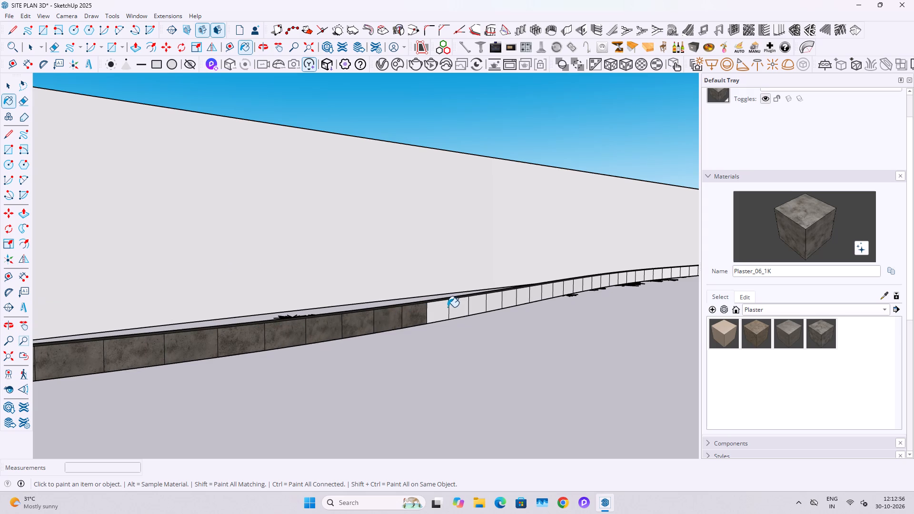
Paint the narrow-looking border faces up to where the curve comes closest to the long wall with Plaster_06_1K.
{"action": "left_click", "coordinate": [477, 306]}
{"action": "left_click", "coordinate": [459, 309]}
{"action": "left_click_drag", "start_coordinate": [497, 294], "coordinate": [499, 298]}
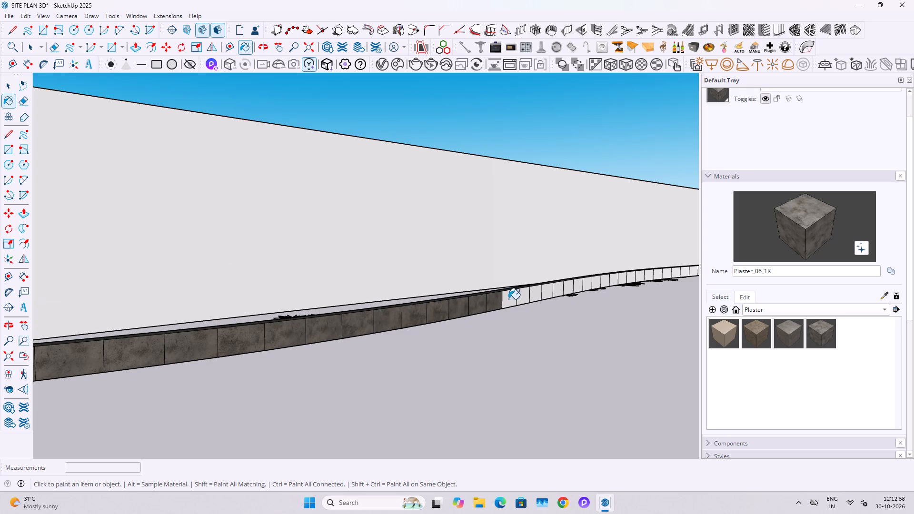
{"action": "left_click", "coordinate": [508, 299]}
{"action": "left_click", "coordinate": [524, 297]}
Paint the border faces beyond that bend, past the single spiky plant to the shrub outline, with Plaster_06_1K.
{"action": "middle_click_drag", "start_coordinate": [527, 297], "coordinate": [336, 362]}
{"action": "scroll", "coordinate": [359, 354], "scroll_direction": "up", "scroll_amount": 7, "text": "shift"}
{"action": "left_click", "coordinate": [361, 354]}
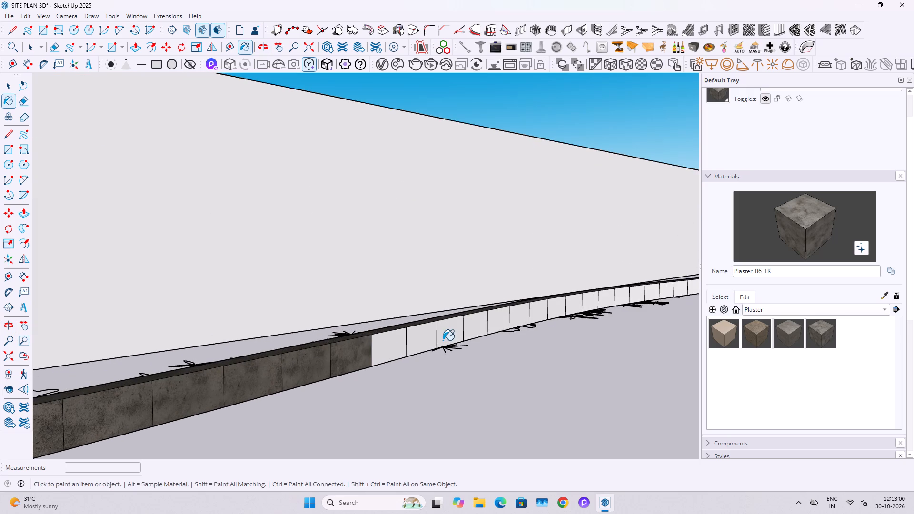
{"action": "left_click", "coordinate": [443, 340]}
{"action": "left_click", "coordinate": [380, 357]}
{"action": "left_click", "coordinate": [446, 338]}
{"action": "left_click", "coordinate": [485, 326]}
{"action": "left_click", "coordinate": [419, 336]}
{"action": "left_click", "coordinate": [506, 323]}
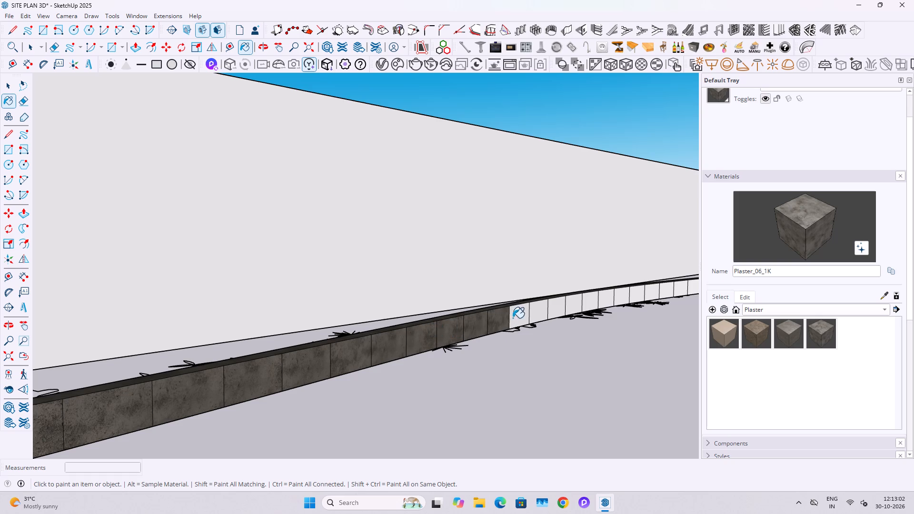
{"action": "left_click", "coordinate": [519, 316]}
{"action": "left_click", "coordinate": [547, 311]}
Paint the border faces alongside the leafy plants beyond the shrub outline with Plaster_06_1K.
{"action": "middle_click_drag", "start_coordinate": [583, 315], "coordinate": [425, 359], "text": "shift"}
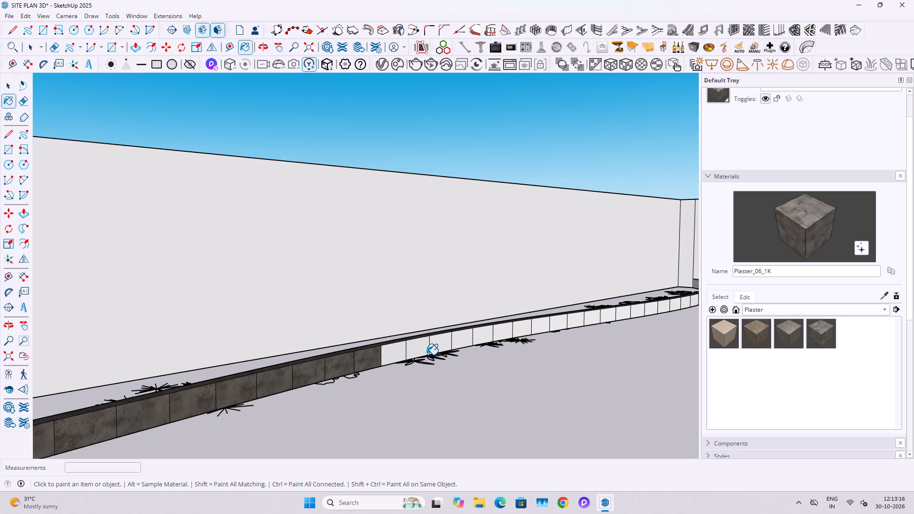
{"action": "left_click", "coordinate": [402, 355]}
{"action": "left_click", "coordinate": [413, 349]}
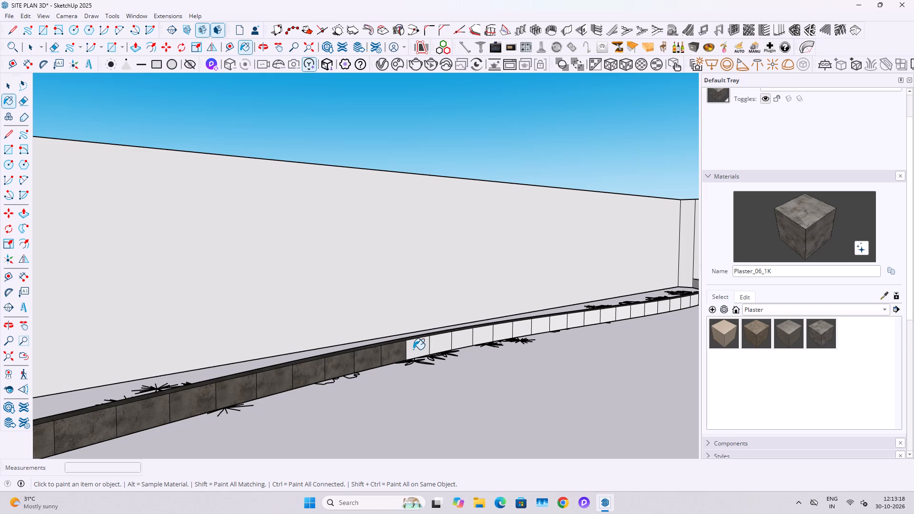
{"action": "left_click", "coordinate": [461, 340]}
{"action": "left_click_drag", "start_coordinate": [451, 343], "coordinate": [447, 345]}
Paint the border faces alongside the next spiky plants and just beyond them with Plaster_06_1K.
{"action": "middle_click_drag", "start_coordinate": [482, 344], "coordinate": [364, 368], "text": "shift"}
{"action": "scroll", "coordinate": [366, 363], "scroll_direction": "up", "scroll_amount": 4}
{"action": "left_click", "coordinate": [367, 363]}
{"action": "left_click", "coordinate": [427, 350]}
{"action": "left_click", "coordinate": [415, 351]}
{"action": "left_click", "coordinate": [478, 341]}
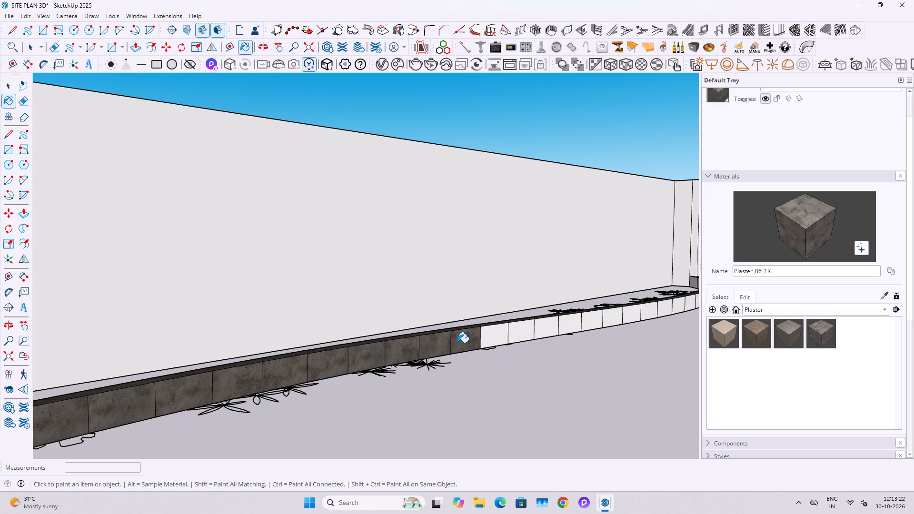
{"action": "left_click", "coordinate": [490, 337]}
{"action": "left_click", "coordinate": [519, 335]}
Paint the border faces leading toward the curved end at the wall corner with Plaster_06_1K, filling in the skipped faces.
{"action": "middle_click_drag", "start_coordinate": [553, 328], "coordinate": [168, 399], "text": "shift"}
{"action": "scroll", "coordinate": [168, 399], "scroll_direction": "down", "scroll_amount": 1, "text": "shift"}
{"action": "scroll", "coordinate": [173, 396], "scroll_direction": "up", "scroll_amount": 4}
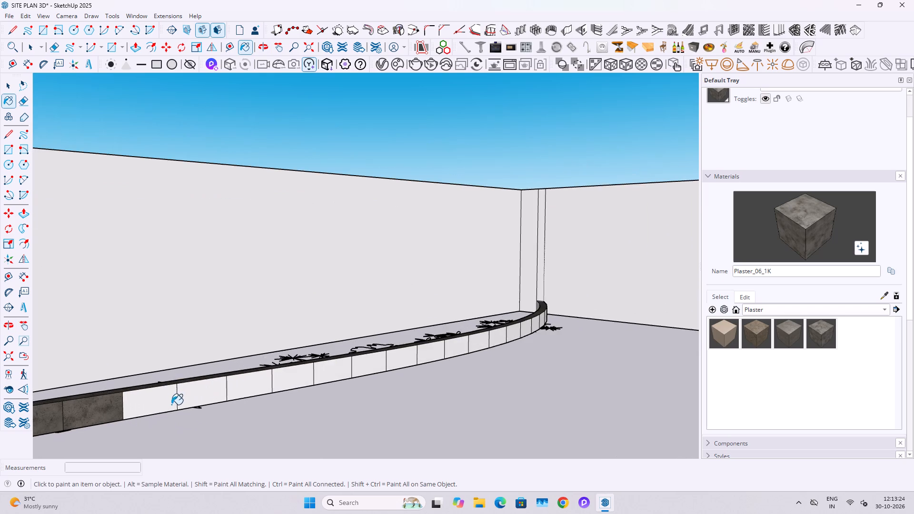
{"action": "left_click", "coordinate": [171, 405]}
{"action": "left_click", "coordinate": [248, 393]}
{"action": "left_click", "coordinate": [297, 381]}
{"action": "left_click", "coordinate": [353, 376]}
{"action": "left_click_drag", "start_coordinate": [378, 369], "coordinate": [386, 368]}
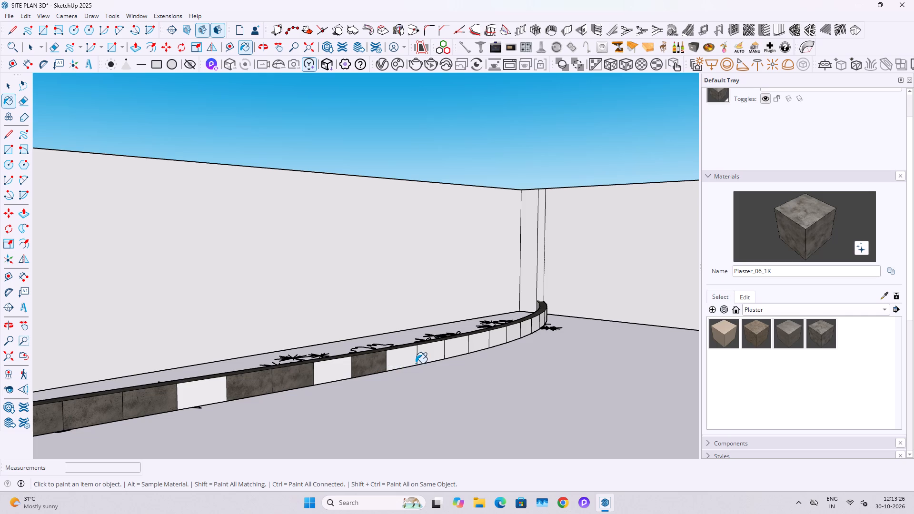
{"action": "left_click", "coordinate": [416, 363]}
{"action": "left_click", "coordinate": [422, 356]}
{"action": "left_click", "coordinate": [291, 383]}
{"action": "left_click", "coordinate": [329, 375]}
{"action": "left_click", "coordinate": [224, 395]}
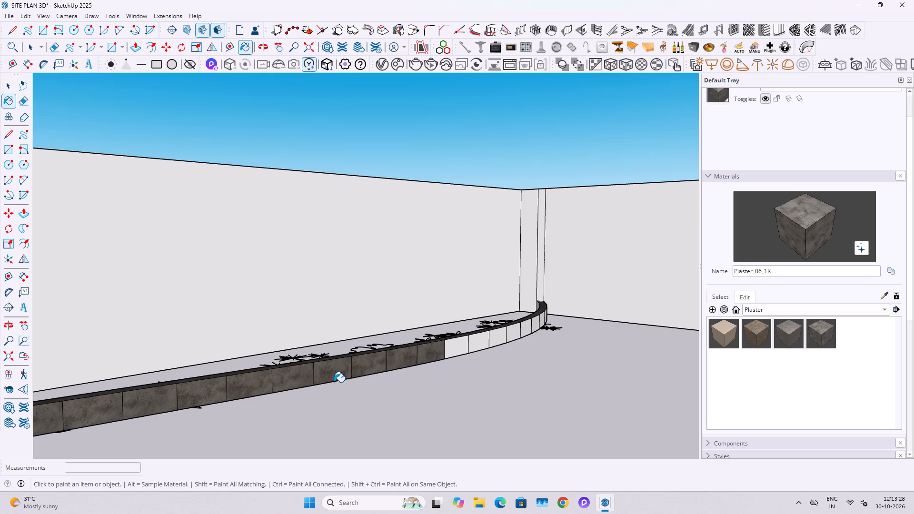
Paint the border faces at the start of the final curve near the wall corner with Plaster_06_1K.
{"action": "middle_click_drag", "start_coordinate": [348, 380], "coordinate": [131, 444], "text": "shift"}
{"action": "scroll", "coordinate": [141, 442], "scroll_direction": "up", "scroll_amount": 4, "text": "shift"}
{"action": "left_click", "coordinate": [316, 392]}
{"action": "left_click", "coordinate": [337, 385]}
{"action": "left_click", "coordinate": [387, 379]}
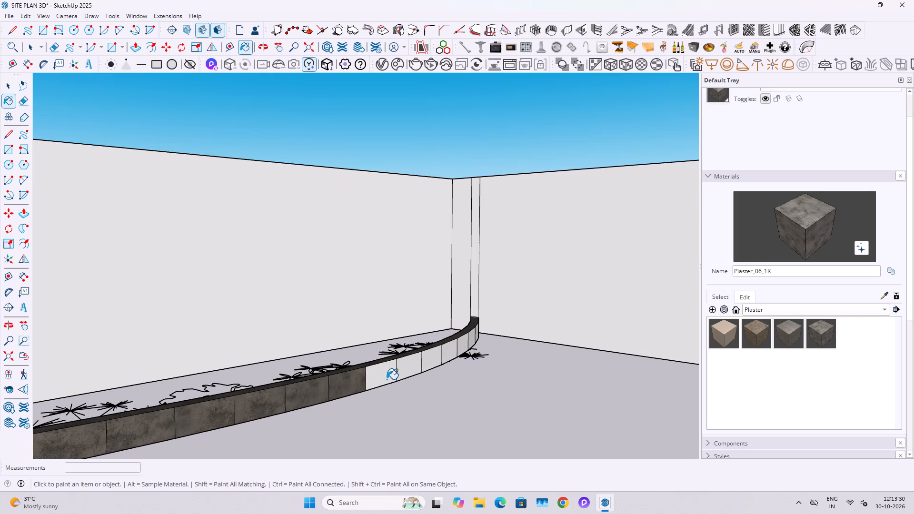
{"action": "left_click", "coordinate": [404, 368]}
{"action": "left_click", "coordinate": [437, 362]}
Paint the remaining faces of the final curve up to the end wall with Plaster_06_1K and finish painting.
{"action": "middle_click_drag", "start_coordinate": [442, 358], "coordinate": [262, 401]}
{"action": "scroll", "coordinate": [355, 378], "scroll_direction": "up", "scroll_amount": 3}
{"action": "left_click", "coordinate": [358, 376]}
{"action": "left_click", "coordinate": [398, 365]}
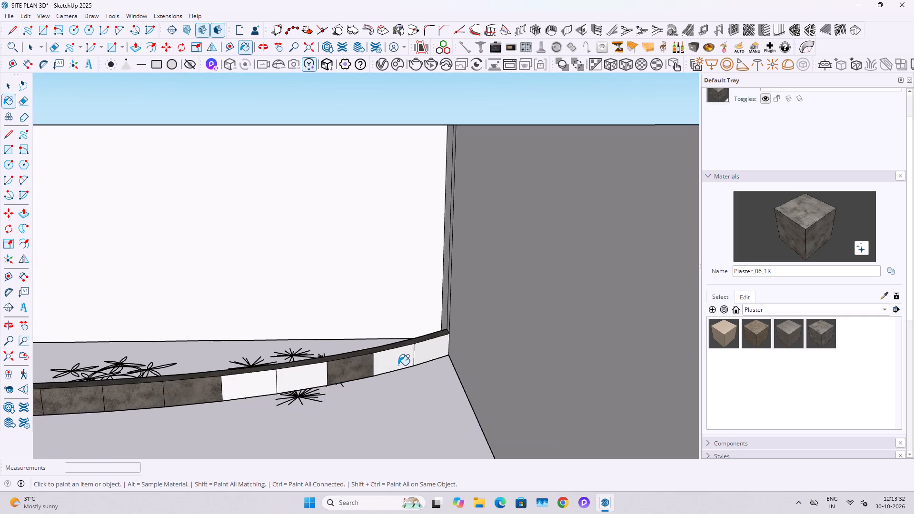
{"action": "left_click", "coordinate": [406, 365]}
{"action": "left_click", "coordinate": [425, 355]}
{"action": "left_click", "coordinate": [285, 377]}
{"action": "left_click", "coordinate": [264, 383]}
{"action": "left_click", "coordinate": [261, 373]}
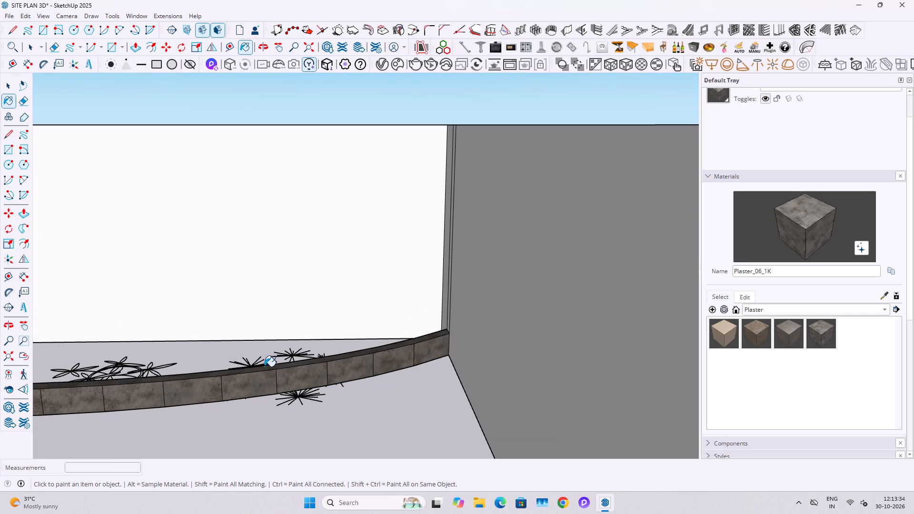
{"action": "scroll", "coordinate": [275, 366], "scroll_direction": "down", "scroll_amount": 20}
{"action": "scroll", "coordinate": [275, 366], "scroll_direction": "down", "scroll_amount": 6}
{"action": "key", "text": "space"}
{"action": "key", "text": "Escape"}
{"action": "key", "text": "Escape"}
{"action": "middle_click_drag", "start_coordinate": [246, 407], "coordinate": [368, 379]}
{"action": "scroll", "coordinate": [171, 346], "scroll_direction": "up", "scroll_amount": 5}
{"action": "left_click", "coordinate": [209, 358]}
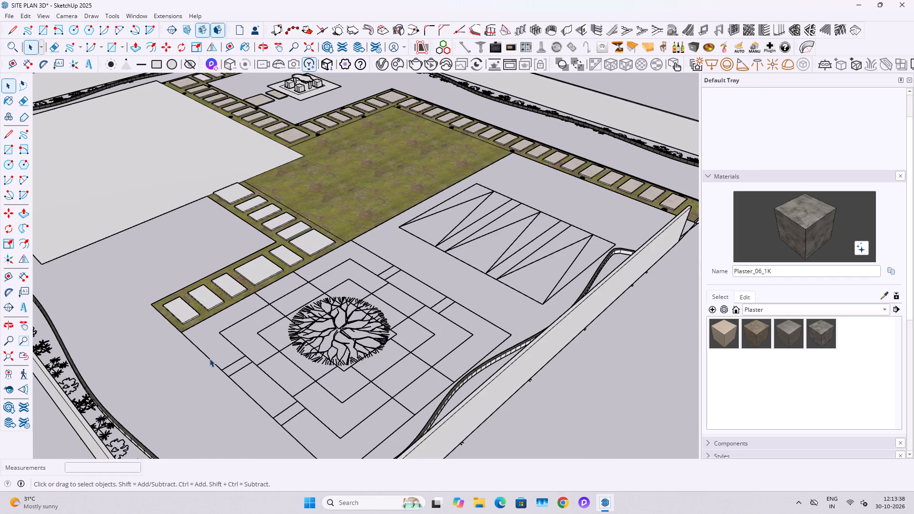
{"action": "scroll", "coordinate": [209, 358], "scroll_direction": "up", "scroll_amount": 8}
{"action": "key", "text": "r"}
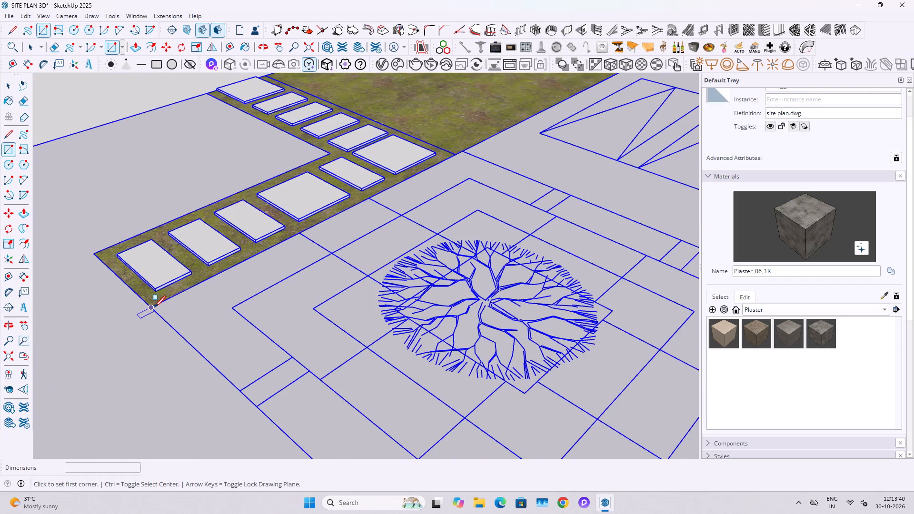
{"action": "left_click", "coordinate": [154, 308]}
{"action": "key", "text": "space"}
Open the site plan component and draw a rectangle about 23' 6 1/8" by 23' 5 15/16" over the outermost paving square around the tree.
{"action": "double_click", "coordinate": [159, 318]}
{"action": "double_click", "coordinate": [166, 314]}
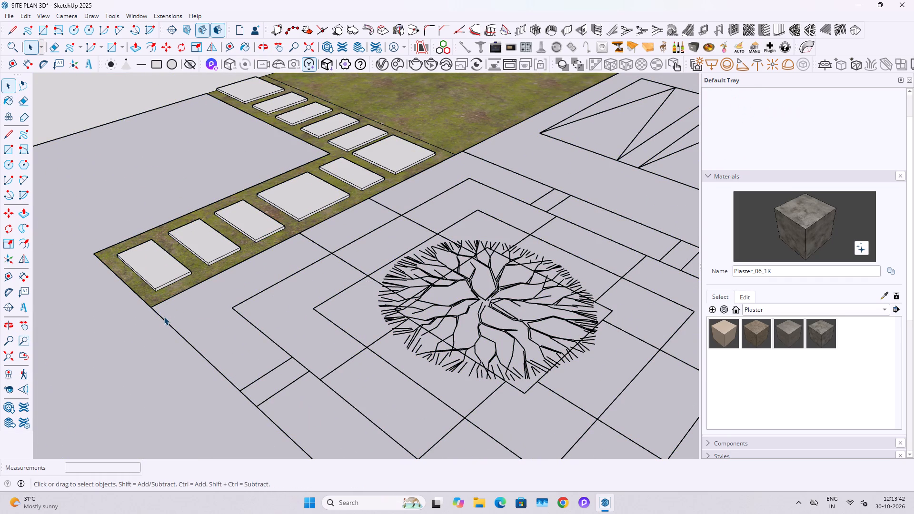
{"action": "double_click", "coordinate": [163, 317]}
{"action": "left_click", "coordinate": [159, 315]}
{"action": "key", "text": "r"}
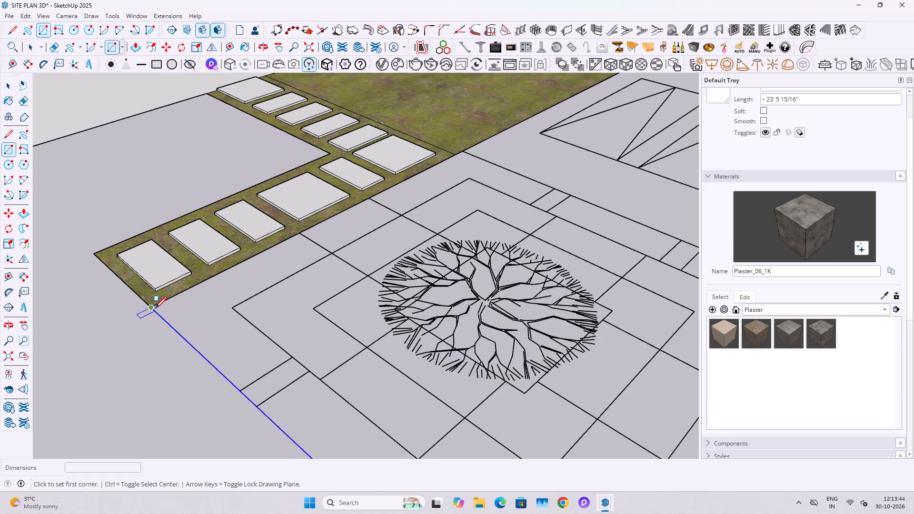
{"action": "left_click", "coordinate": [155, 309]}
{"action": "scroll", "coordinate": [295, 339], "scroll_direction": "down", "scroll_amount": 7}
{"action": "middle_click_drag", "start_coordinate": [542, 371], "coordinate": [427, 367], "text": "shift"}
{"action": "left_click", "coordinate": [521, 326]}
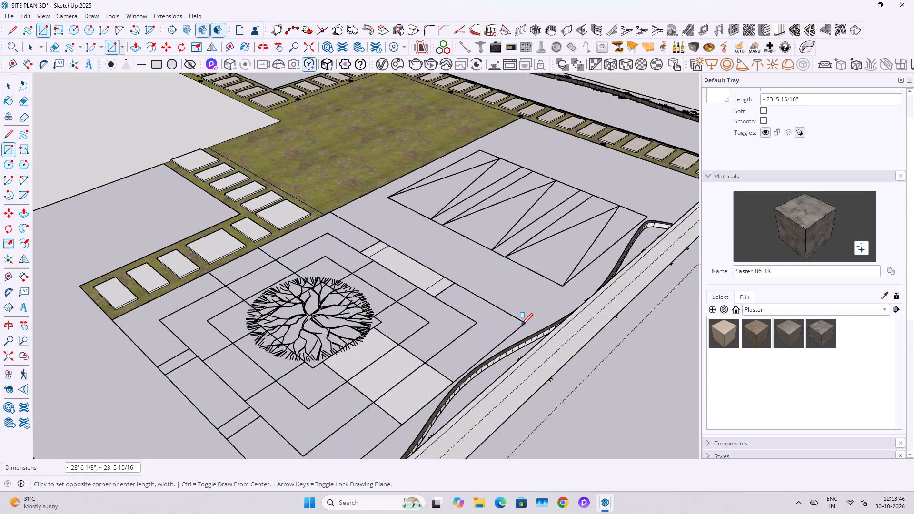
Draw a rectangle about 15' 4 1/2" by 15' 4 5/16" from the second paving square's path-side corner to the third square's opposite corner.
{"action": "left_click", "coordinate": [160, 321]}
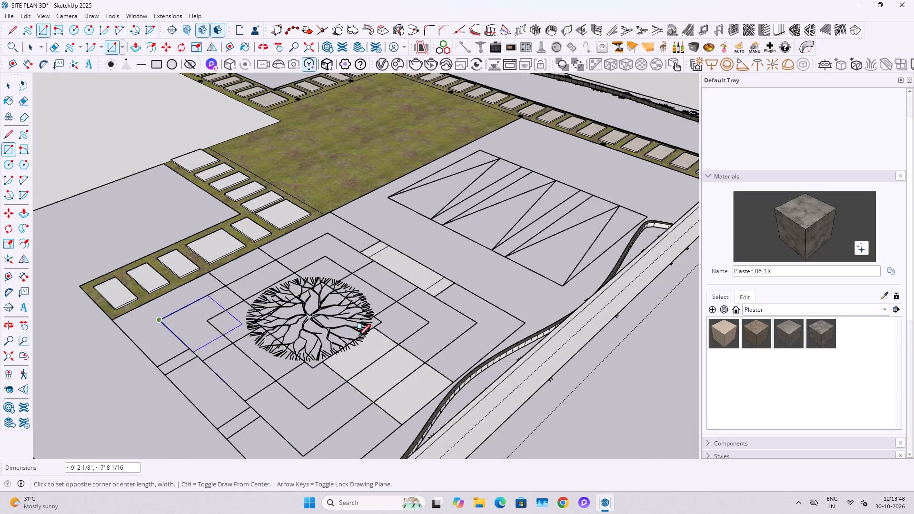
{"action": "left_click", "coordinate": [426, 324]}
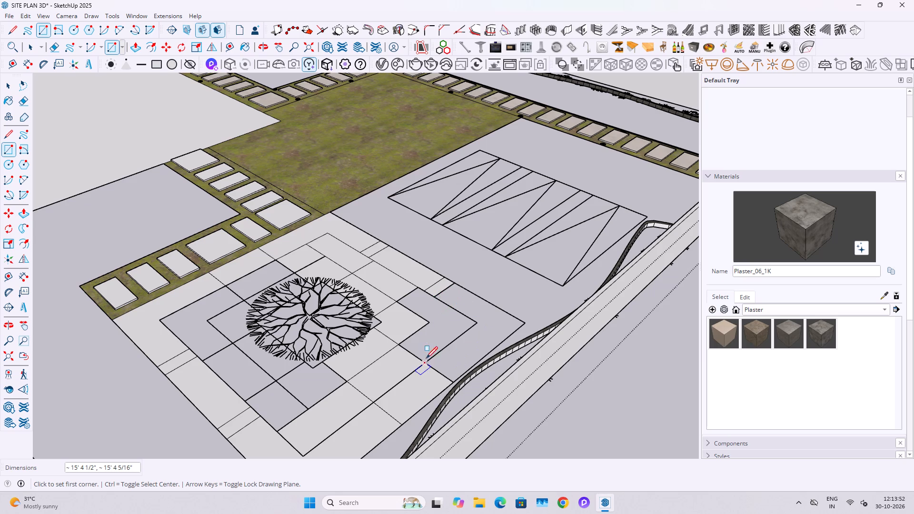
Draw a rectangle about 2' 8 1/2" by 9' 5/8" over the outer paving strip at the corner nearest the curved planter.
{"action": "middle_click_drag", "start_coordinate": [420, 352], "coordinate": [433, 395]}
{"action": "scroll", "coordinate": [338, 350], "scroll_direction": "up", "scroll_amount": 4}
{"action": "middle_click_drag", "start_coordinate": [469, 350], "coordinate": [418, 380]}
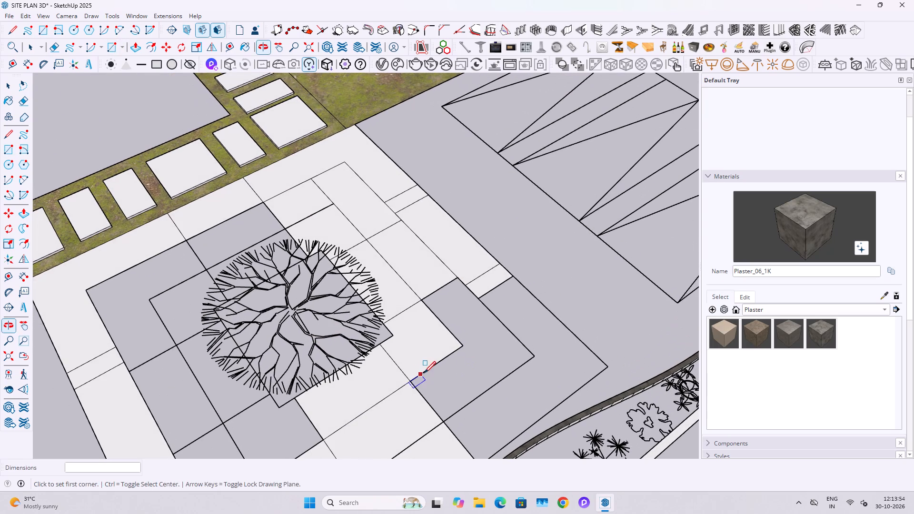
{"action": "key", "text": "space"}
{"action": "key", "text": "e"}
{"action": "key", "text": "space"}
{"action": "key", "text": "r"}
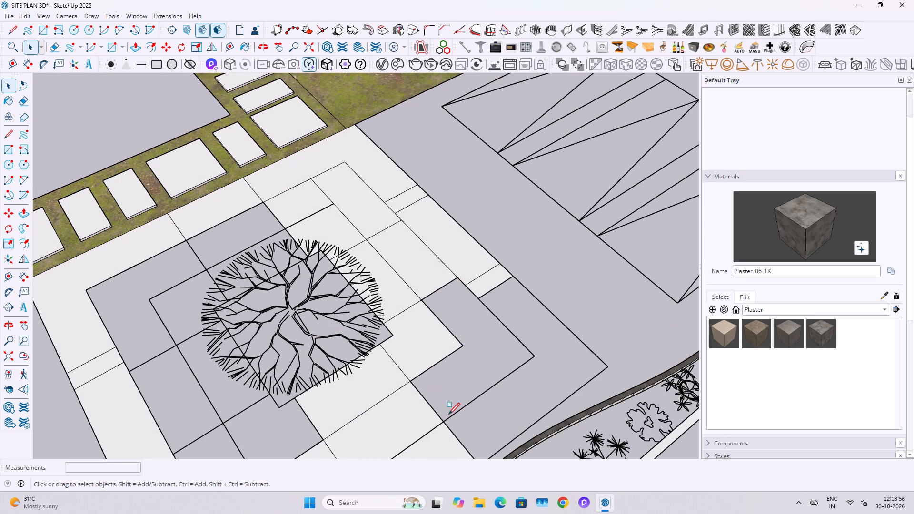
{"action": "left_click", "coordinate": [444, 419]}
{"action": "left_click", "coordinate": [606, 367]}
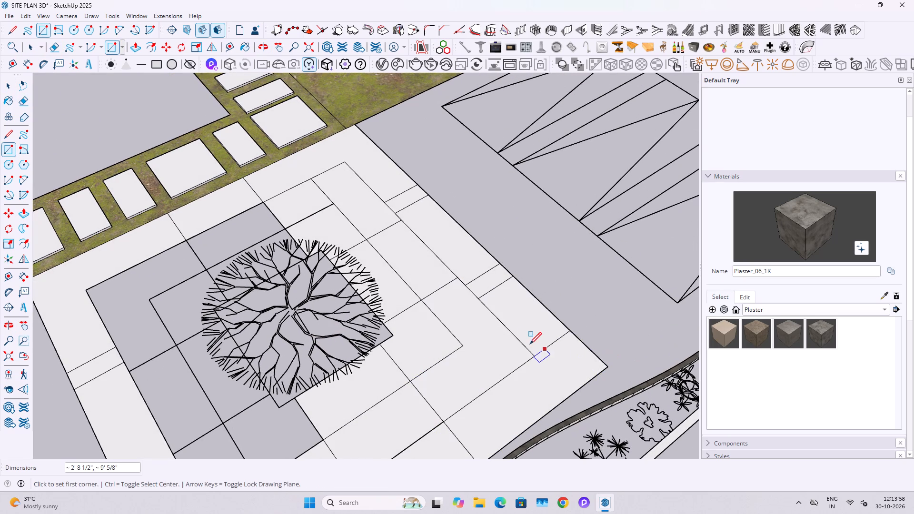
Draw a rectangle about 2' 8 1/2" by 15' 4 1/2" along the unfilled side strip of the second paving square.
{"action": "key", "text": "space"}
{"action": "scroll", "coordinate": [499, 347], "scroll_direction": "down", "scroll_amount": 4}
{"action": "middle_click_drag", "start_coordinate": [364, 395], "coordinate": [402, 353]}
{"action": "key", "text": "r"}
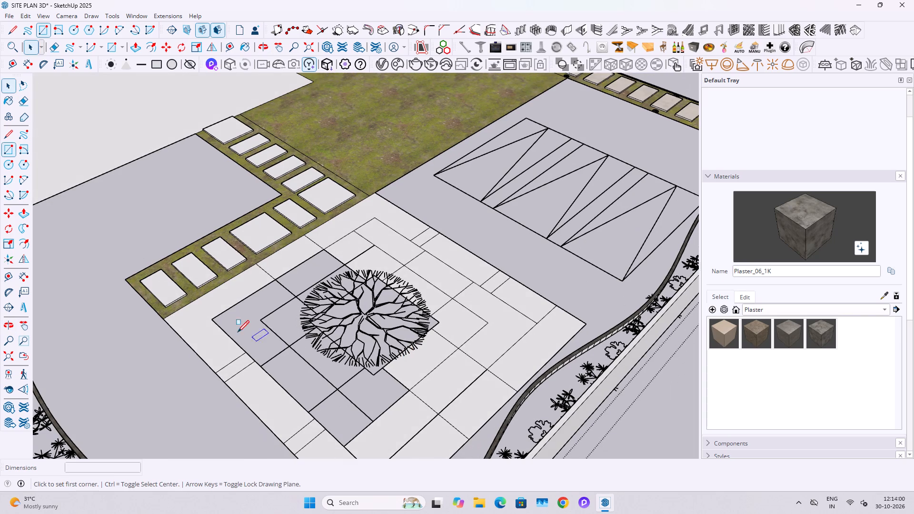
{"action": "left_click", "coordinate": [215, 317]}
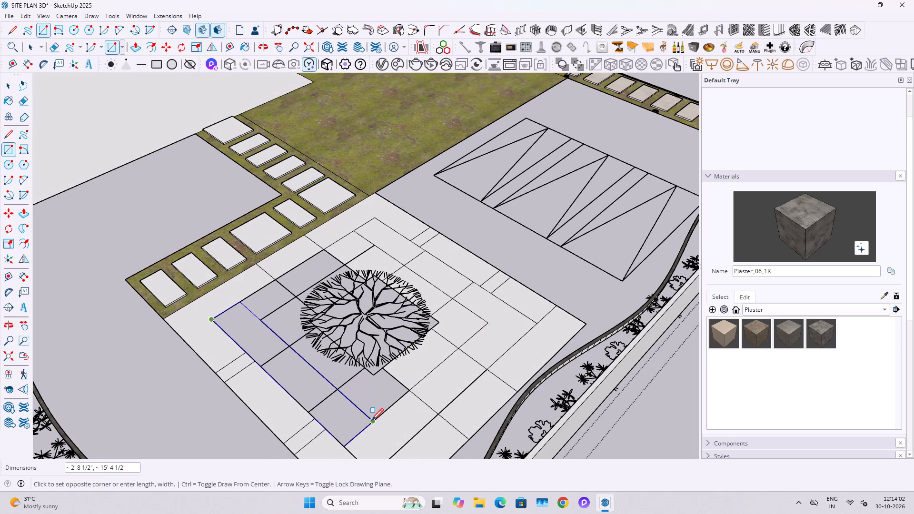
{"action": "left_click", "coordinate": [372, 421]}
Draw rectangles over the two unfilled end sections of that paving strip, the second about 6' 4 1/8" by 2' 8 1/2".
{"action": "left_click", "coordinate": [339, 393]}
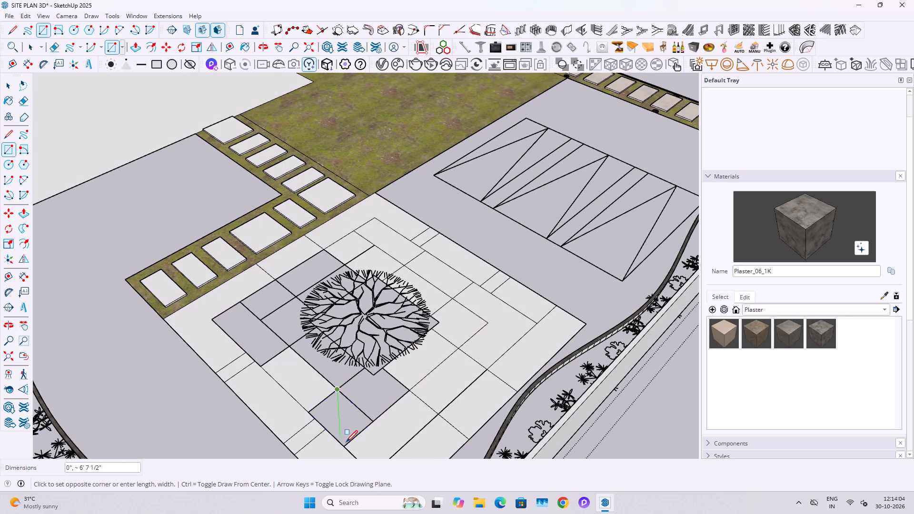
{"action": "left_click", "coordinate": [344, 444]}
{"action": "left_click_drag", "start_coordinate": [214, 316], "coordinate": [219, 319]}
{"action": "left_click", "coordinate": [291, 347]}
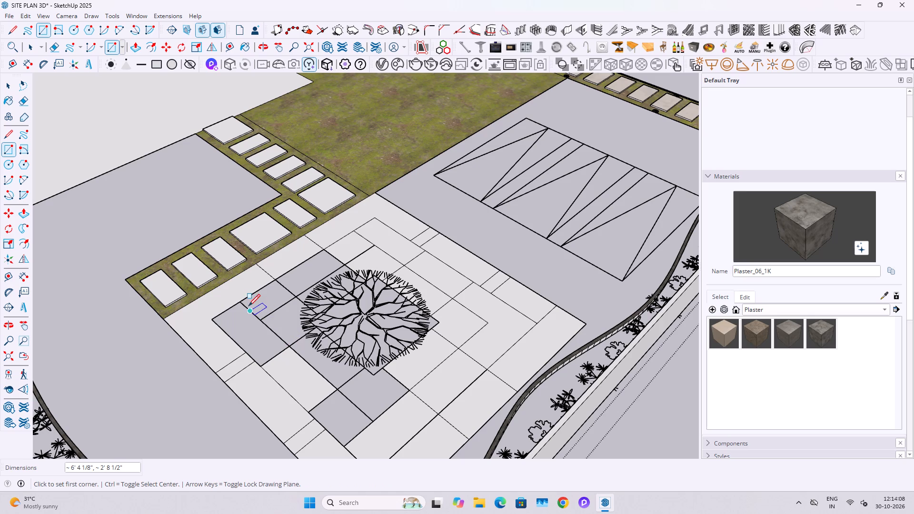
Draw two overlapping rectangles over the central paving beneath the tree symbol, the first about 12' 8" by 9' 11 3/8".
{"action": "left_click", "coordinate": [245, 303]}
{"action": "left_click", "coordinate": [437, 325]}
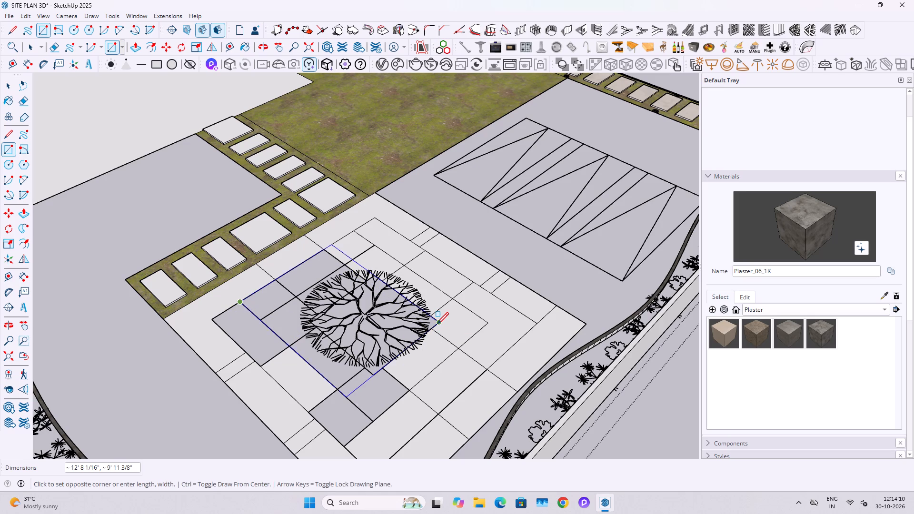
{"action": "left_click", "coordinate": [348, 399]}
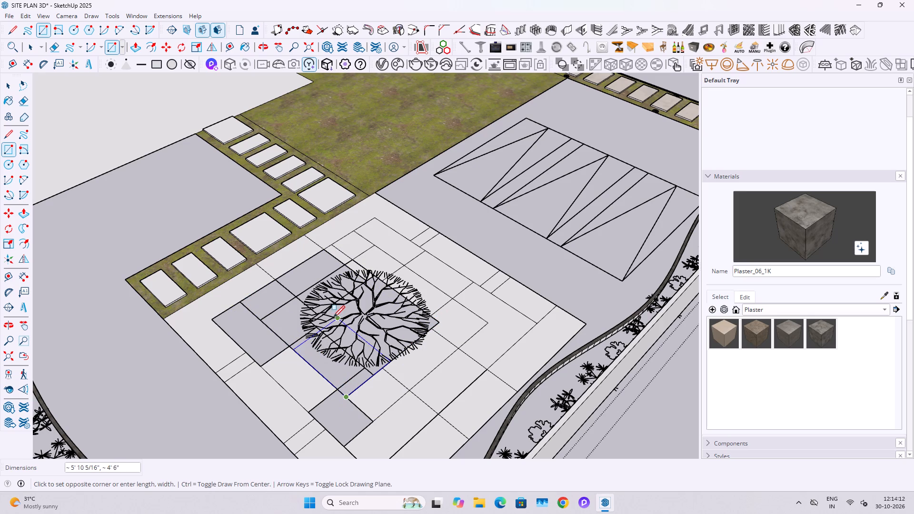
{"action": "left_click", "coordinate": [317, 327]}
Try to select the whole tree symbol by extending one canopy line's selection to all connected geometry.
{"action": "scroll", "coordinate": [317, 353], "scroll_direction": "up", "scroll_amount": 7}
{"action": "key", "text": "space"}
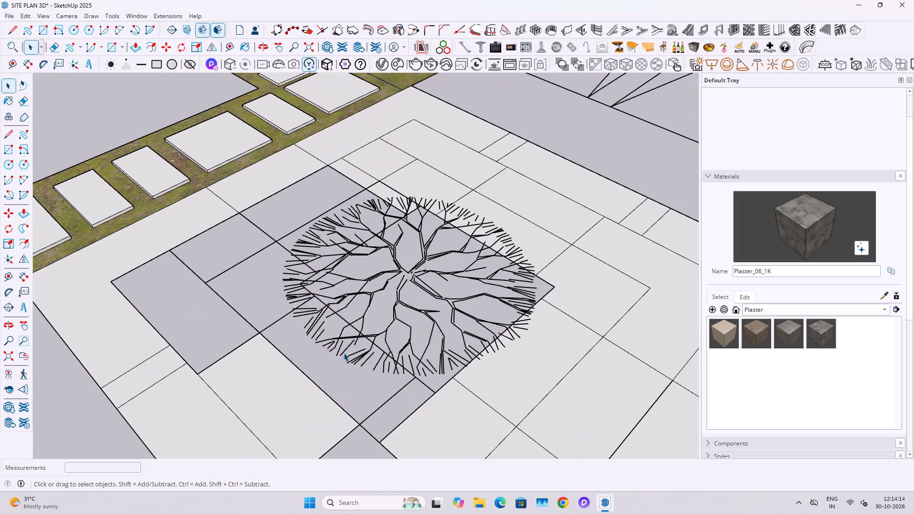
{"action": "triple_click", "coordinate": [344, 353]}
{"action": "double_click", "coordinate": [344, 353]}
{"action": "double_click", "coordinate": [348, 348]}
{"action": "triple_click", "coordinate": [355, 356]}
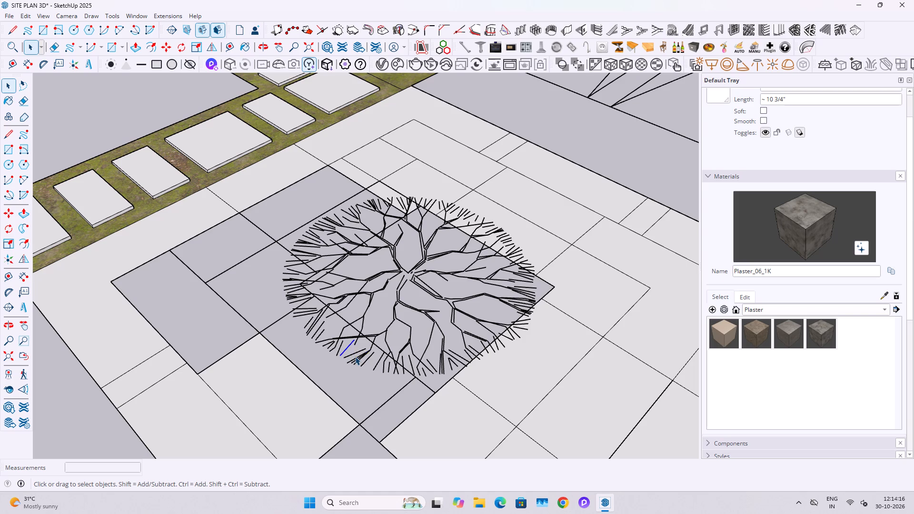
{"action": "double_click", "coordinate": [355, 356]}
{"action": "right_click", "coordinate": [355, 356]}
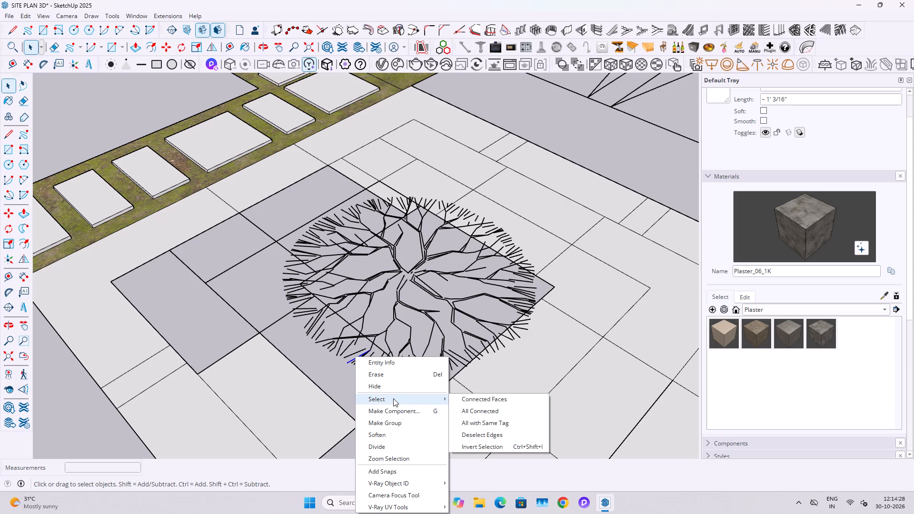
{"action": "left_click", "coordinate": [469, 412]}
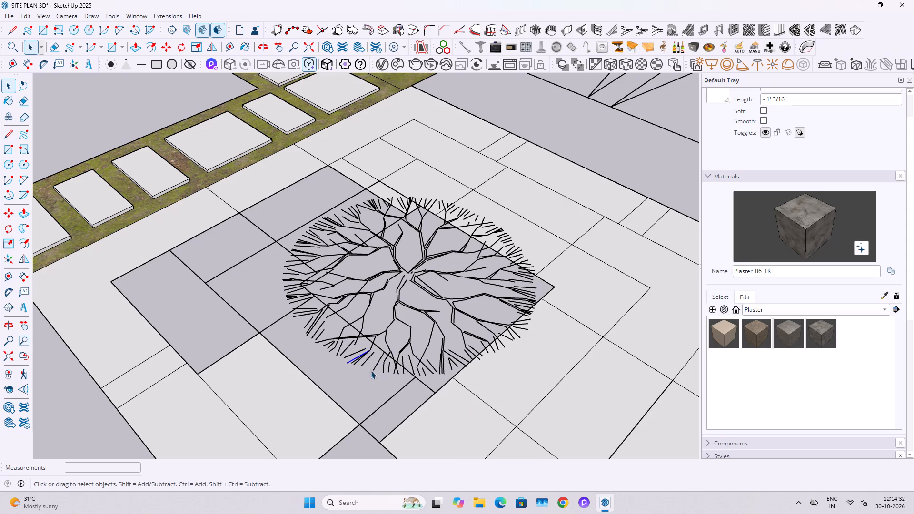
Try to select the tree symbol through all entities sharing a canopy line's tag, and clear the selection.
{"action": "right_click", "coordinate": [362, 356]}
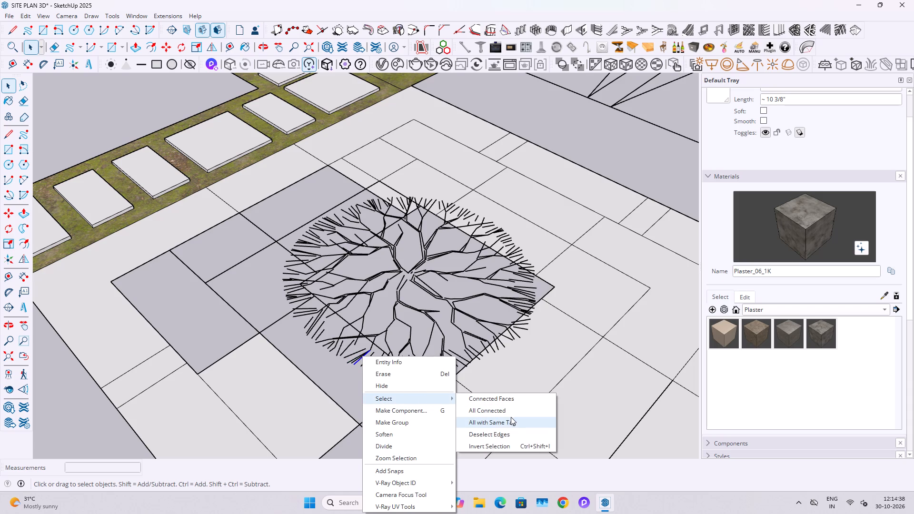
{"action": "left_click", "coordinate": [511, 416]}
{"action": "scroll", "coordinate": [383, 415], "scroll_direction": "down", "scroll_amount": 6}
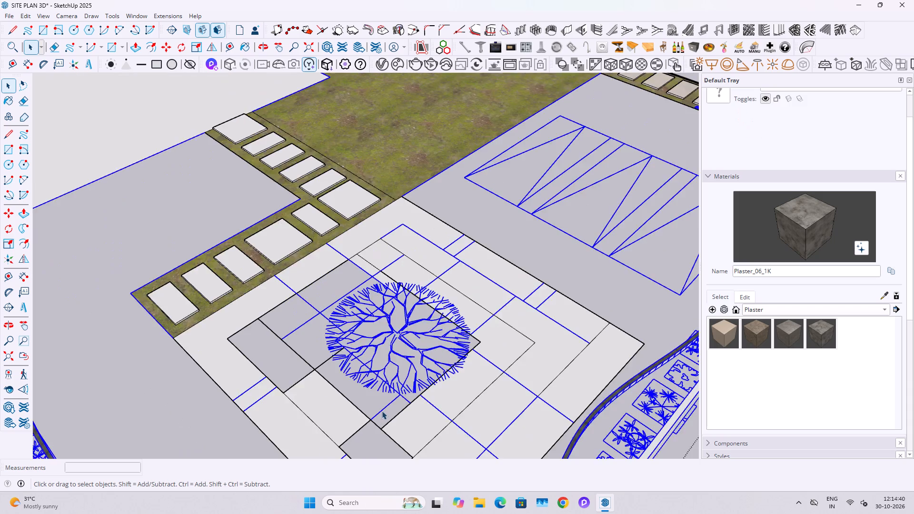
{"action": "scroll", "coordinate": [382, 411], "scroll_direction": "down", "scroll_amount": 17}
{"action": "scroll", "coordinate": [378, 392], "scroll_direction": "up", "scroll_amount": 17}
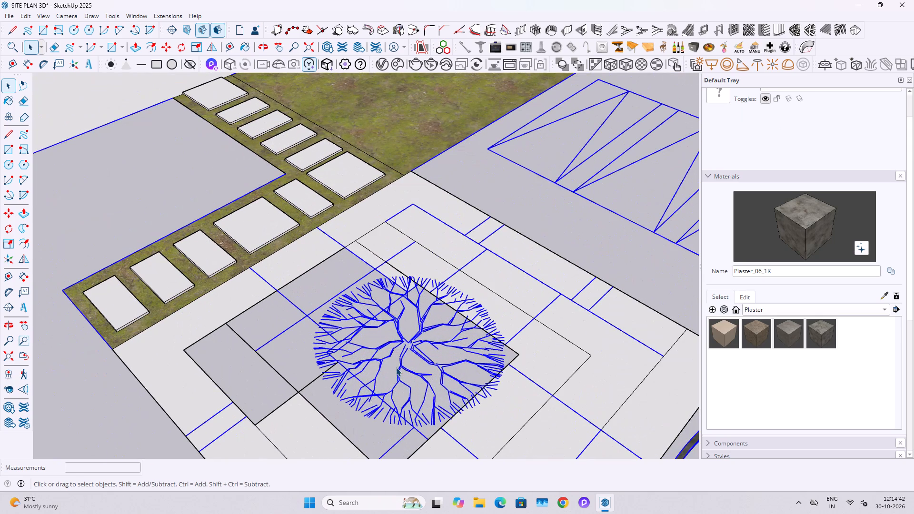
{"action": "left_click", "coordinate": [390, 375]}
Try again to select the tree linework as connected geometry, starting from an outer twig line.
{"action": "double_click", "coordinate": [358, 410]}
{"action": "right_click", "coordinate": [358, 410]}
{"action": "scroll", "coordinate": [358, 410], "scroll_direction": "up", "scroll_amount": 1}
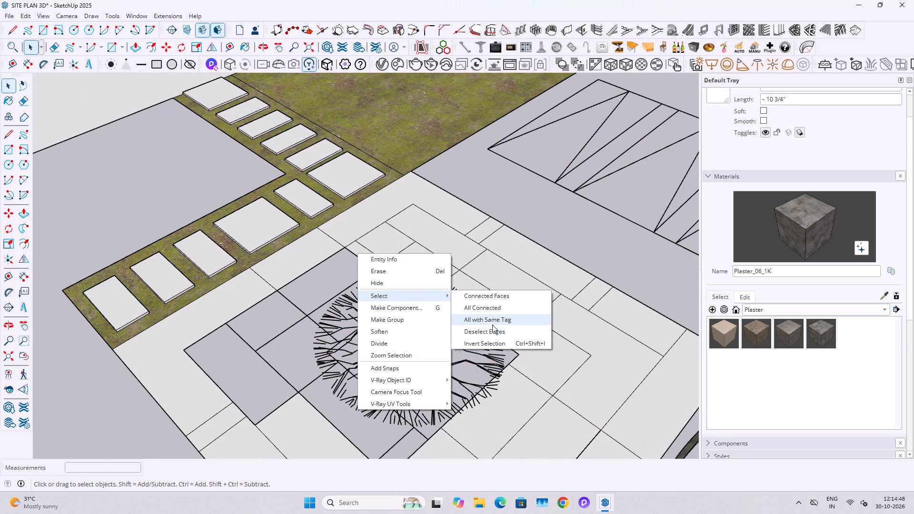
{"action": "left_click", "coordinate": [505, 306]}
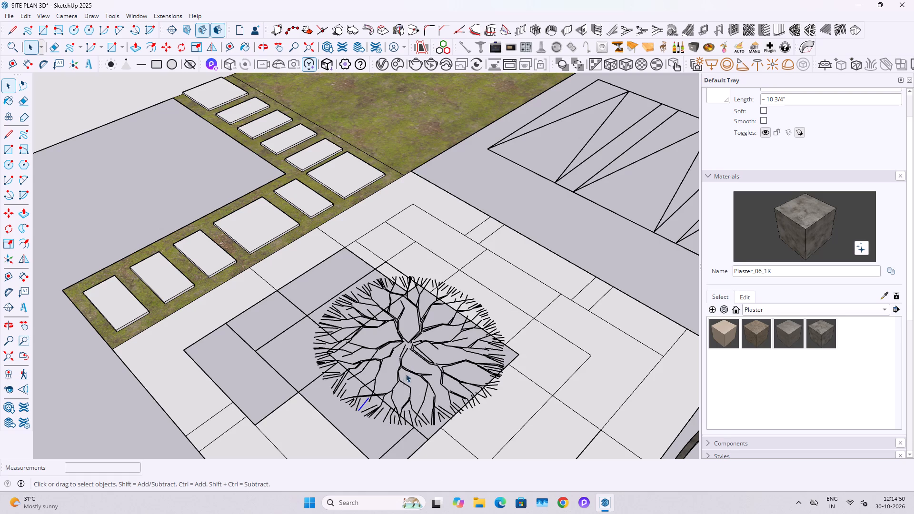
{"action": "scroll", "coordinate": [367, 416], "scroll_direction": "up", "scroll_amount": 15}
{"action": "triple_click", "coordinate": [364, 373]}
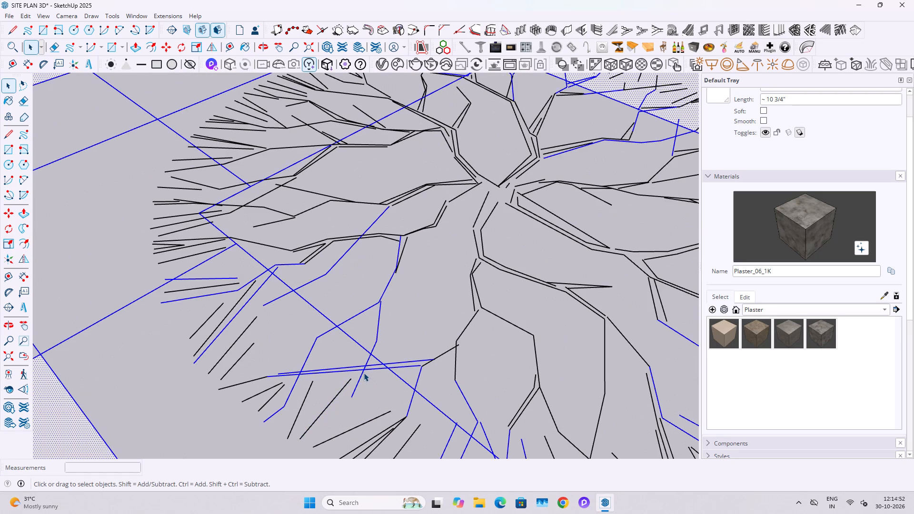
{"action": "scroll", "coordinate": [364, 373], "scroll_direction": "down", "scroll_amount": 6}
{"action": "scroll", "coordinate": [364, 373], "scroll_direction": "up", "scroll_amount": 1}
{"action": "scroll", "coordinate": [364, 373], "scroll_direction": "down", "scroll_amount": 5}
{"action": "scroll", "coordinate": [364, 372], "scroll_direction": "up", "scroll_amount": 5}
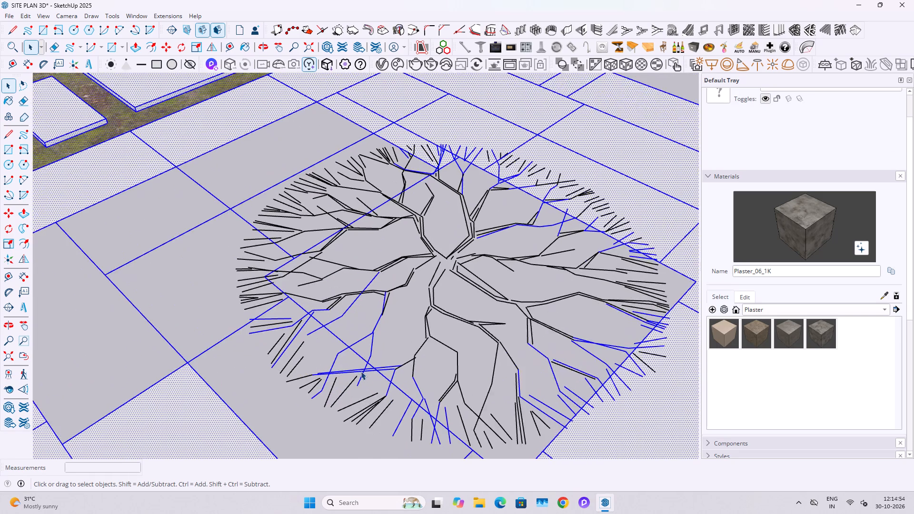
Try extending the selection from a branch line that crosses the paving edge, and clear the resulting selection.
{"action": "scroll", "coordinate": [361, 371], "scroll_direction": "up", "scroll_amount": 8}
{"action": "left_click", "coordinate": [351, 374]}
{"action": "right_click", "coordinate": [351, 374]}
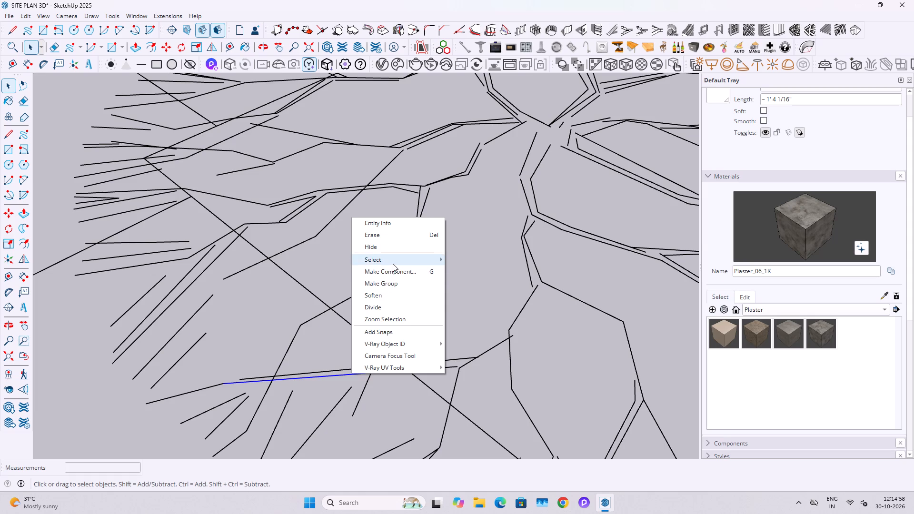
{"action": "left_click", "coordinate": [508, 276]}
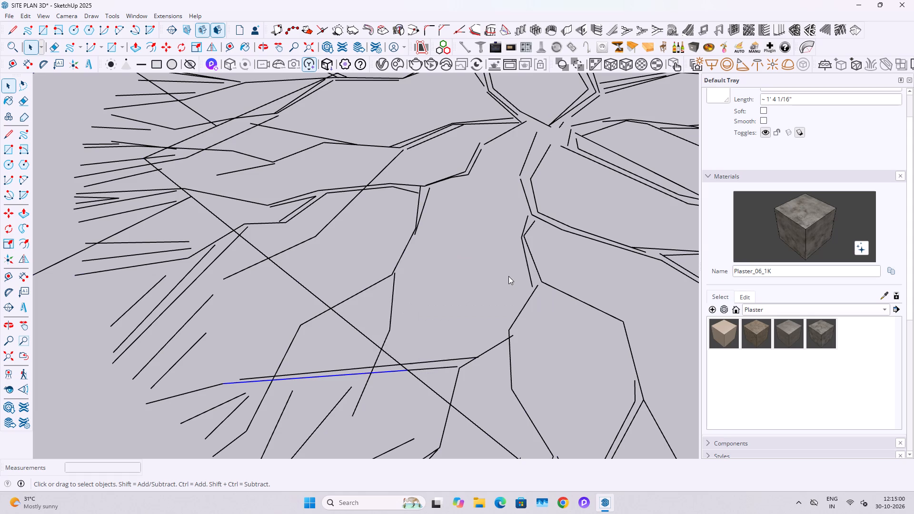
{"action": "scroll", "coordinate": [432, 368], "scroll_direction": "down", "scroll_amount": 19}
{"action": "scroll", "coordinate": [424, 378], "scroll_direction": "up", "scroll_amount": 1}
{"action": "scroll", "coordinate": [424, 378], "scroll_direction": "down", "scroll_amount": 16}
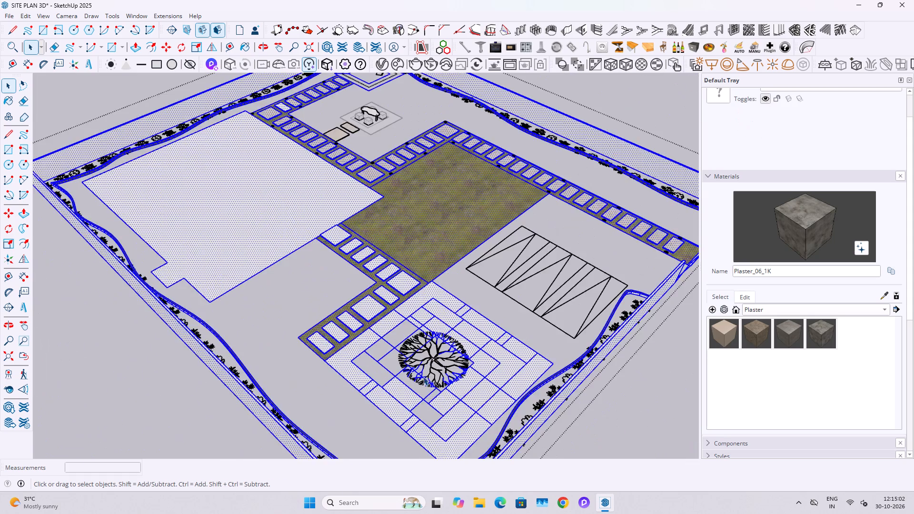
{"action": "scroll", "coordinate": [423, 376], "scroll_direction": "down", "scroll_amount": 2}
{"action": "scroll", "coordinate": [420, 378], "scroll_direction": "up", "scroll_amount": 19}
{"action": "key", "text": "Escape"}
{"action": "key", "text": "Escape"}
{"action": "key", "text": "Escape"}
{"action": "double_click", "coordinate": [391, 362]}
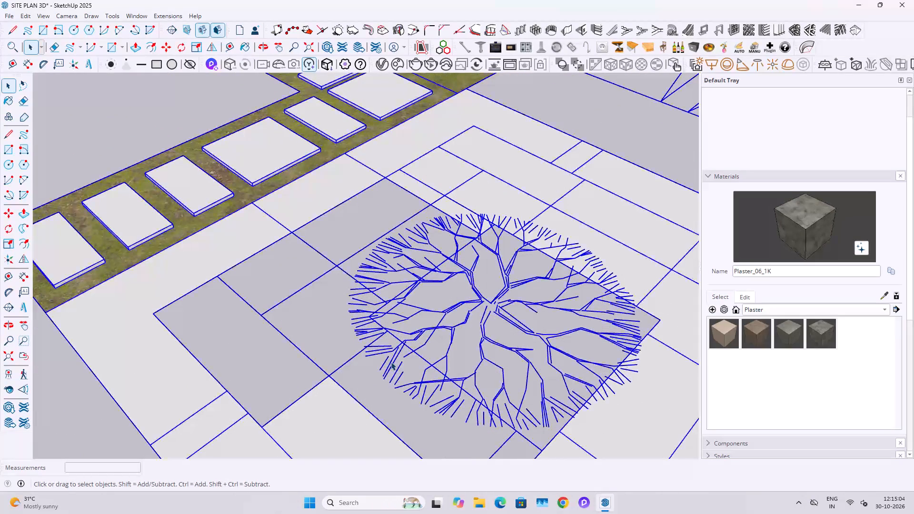
Delete the tree symbol's central branch lines as one area selection.
{"action": "left_click_drag", "start_coordinate": [609, 273], "coordinate": [573, 306]}
{"action": "left_click", "coordinate": [567, 299]}
{"action": "left_click_drag", "start_coordinate": [566, 286], "coordinate": [506, 335]}
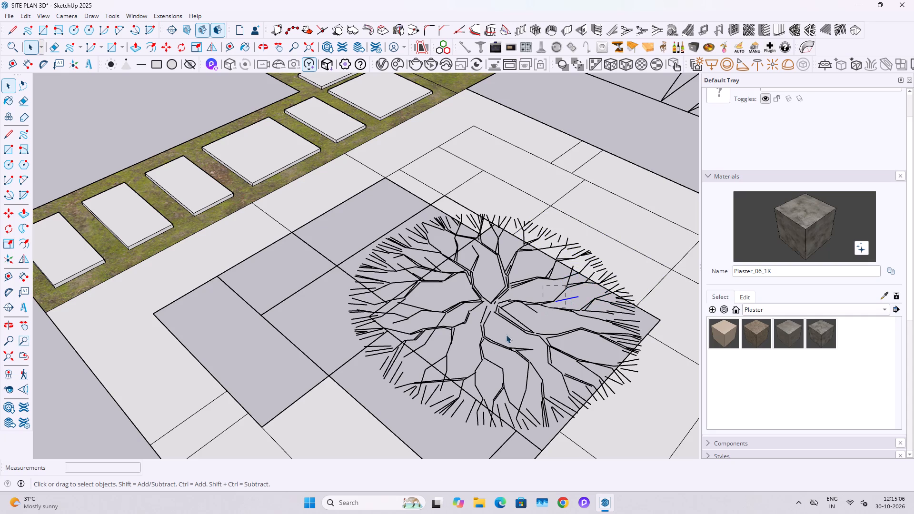
{"action": "left_click_drag", "start_coordinate": [506, 335], "coordinate": [435, 357]}
{"action": "key", "text": "Delete"}
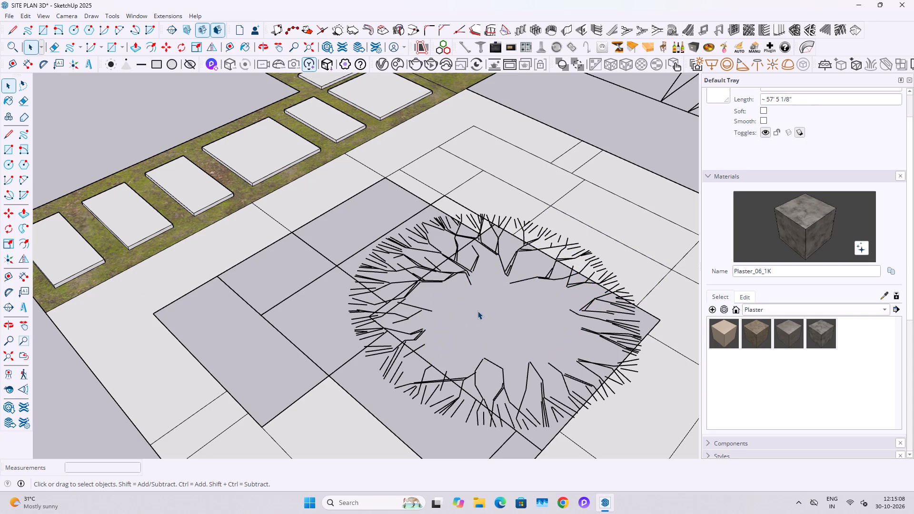
Delete the tree's branch and twig lines on the side facing the stepping-stone path, keeping the paving edges out of the selection.
{"action": "scroll", "coordinate": [477, 311], "scroll_direction": "up", "scroll_amount": 6}
{"action": "left_click_drag", "start_coordinate": [437, 197], "coordinate": [329, 287]}
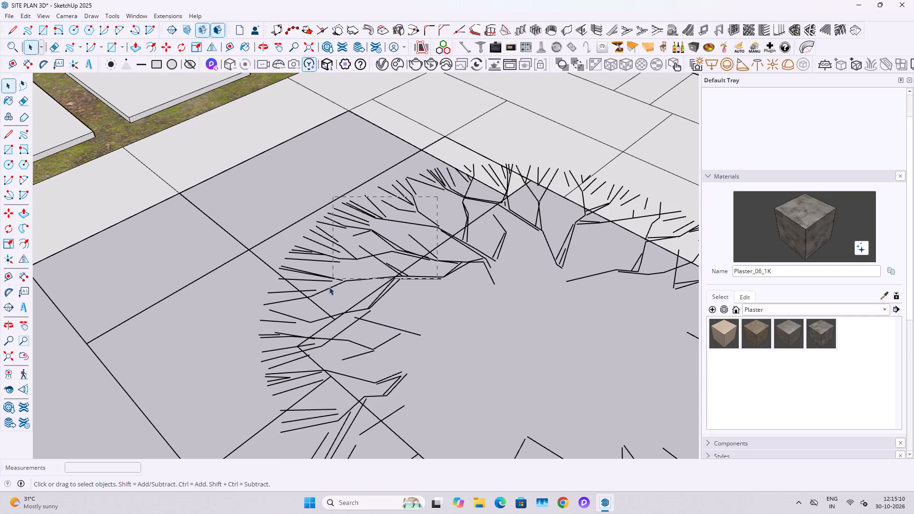
{"action": "left_click_drag", "start_coordinate": [329, 287], "coordinate": [328, 289]}
{"action": "scroll", "coordinate": [363, 285], "scroll_direction": "up", "scroll_amount": 4}
{"action": "left_click", "coordinate": [375, 302], "text": "ctrl"}
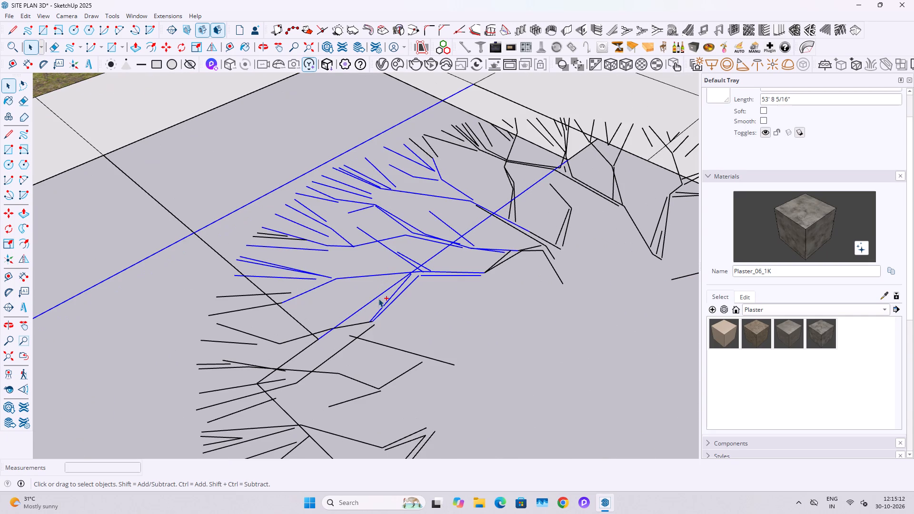
{"action": "left_click", "coordinate": [372, 297], "text": "shift"}
{"action": "left_click", "coordinate": [372, 300], "text": "shift"}
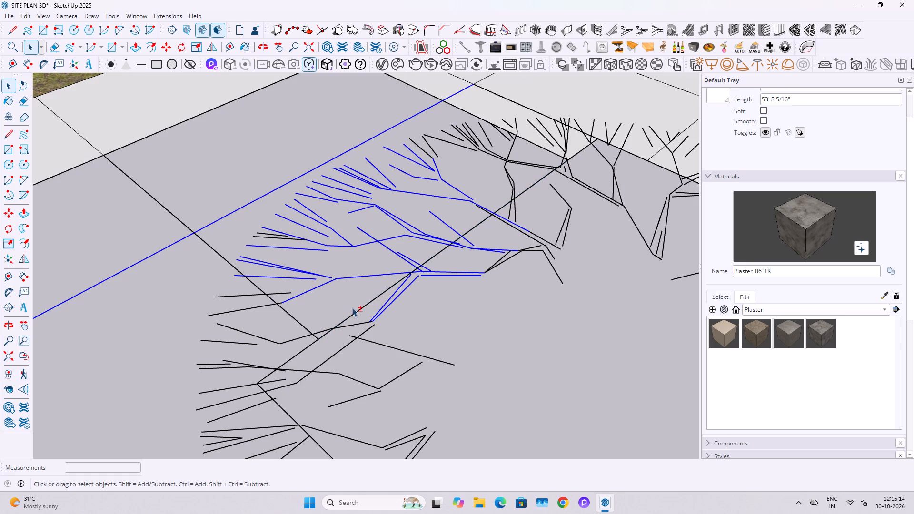
{"action": "left_click", "coordinate": [270, 193], "text": "shift"}
{"action": "scroll", "coordinate": [292, 246], "scroll_direction": "down", "scroll_amount": 3}
{"action": "key", "text": "Delete"}
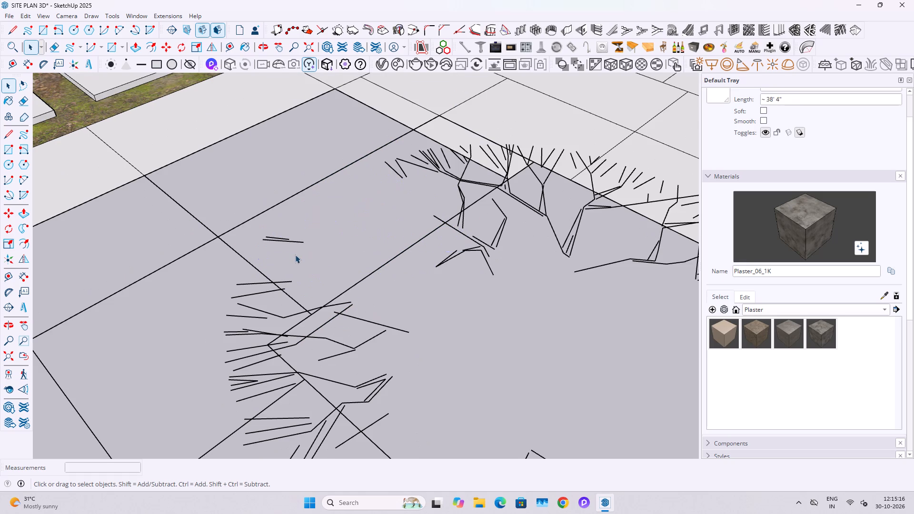
Delete the tree lines around the central square's corner nearest the stepping-stone path, excluding the crossing paving edges from the selection.
{"action": "left_click_drag", "start_coordinate": [552, 196], "coordinate": [287, 389]}
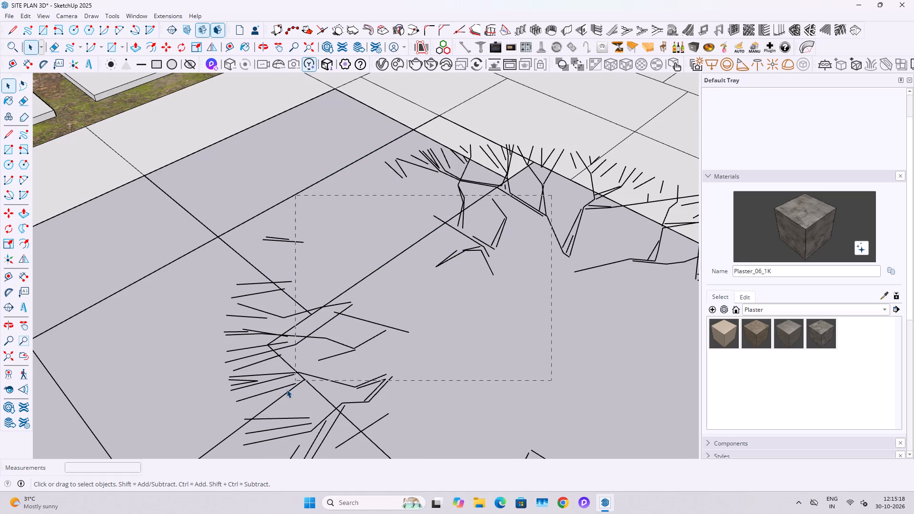
{"action": "left_click_drag", "start_coordinate": [287, 389], "coordinate": [238, 416]}
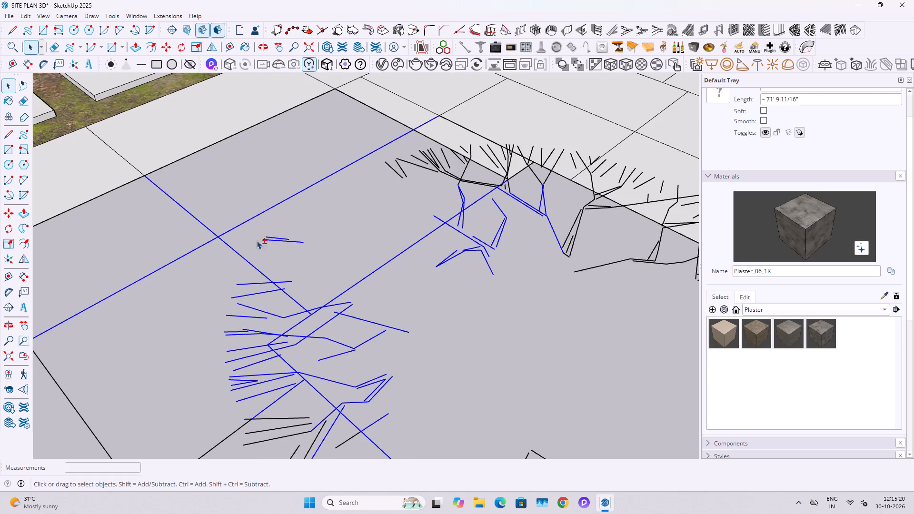
{"action": "left_click_drag", "start_coordinate": [238, 242], "coordinate": [166, 219], "text": "shift"}
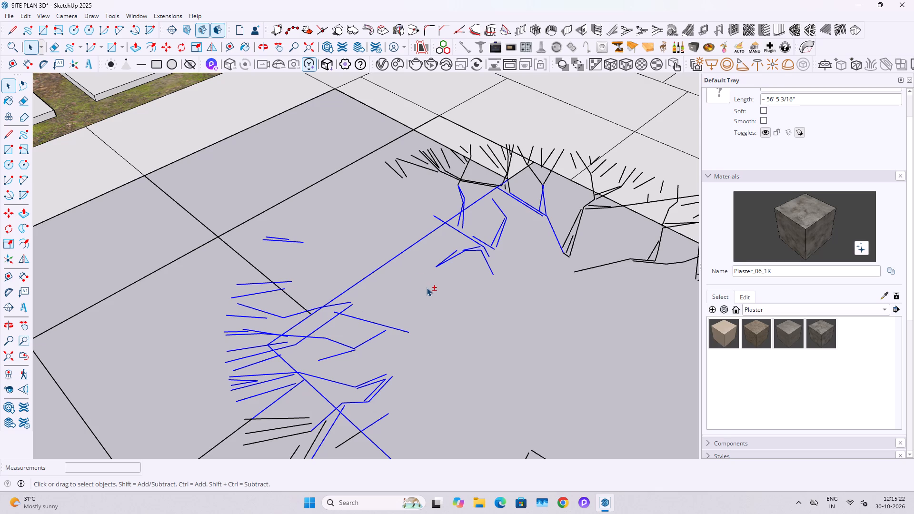
{"action": "left_click_drag", "start_coordinate": [421, 280], "coordinate": [380, 254], "text": "shift"}
{"action": "scroll", "coordinate": [310, 403], "scroll_direction": "up", "scroll_amount": 3, "text": "shift"}
{"action": "left_click_drag", "start_coordinate": [332, 383], "coordinate": [323, 401], "text": "shift"}
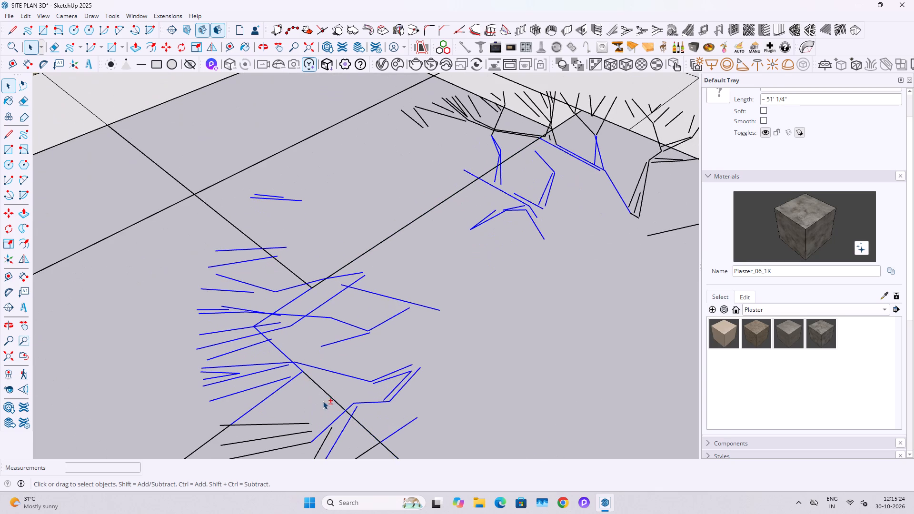
{"action": "scroll", "coordinate": [291, 310], "scroll_direction": "up", "scroll_amount": 6}
{"action": "left_click", "coordinate": [285, 304], "text": "shift"}
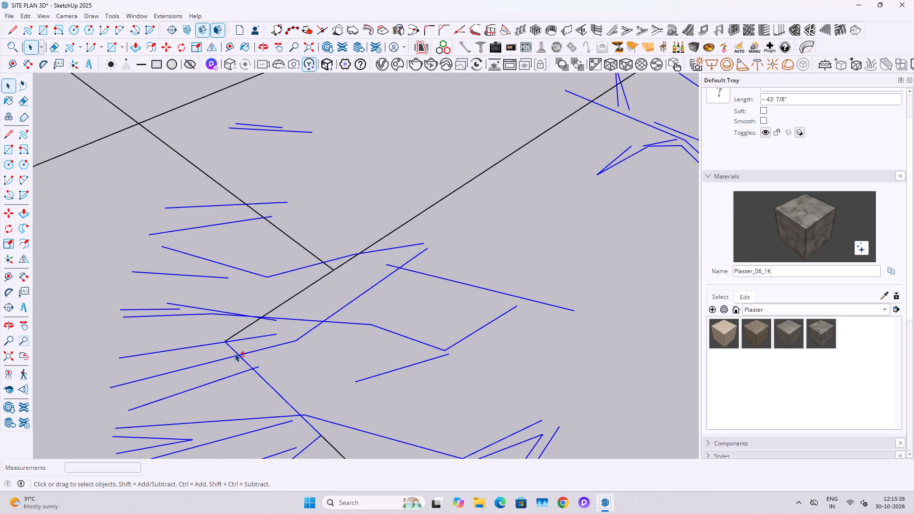
{"action": "left_click", "coordinate": [235, 353], "text": "shift"}
{"action": "scroll", "coordinate": [241, 350], "scroll_direction": "down", "scroll_amount": 12}
{"action": "middle_click_drag", "start_coordinate": [404, 422], "coordinate": [361, 324], "text": "shift"}
{"action": "scroll", "coordinate": [336, 323], "scroll_direction": "down", "scroll_amount": 2}
{"action": "middle_click_drag", "start_coordinate": [414, 314], "coordinate": [384, 355]}
{"action": "key", "text": "Delete"}
Delete two batches of twig and branch lines along the central square's side facing away from the parking area.
{"action": "scroll", "coordinate": [230, 316], "scroll_direction": "down", "scroll_amount": 4}
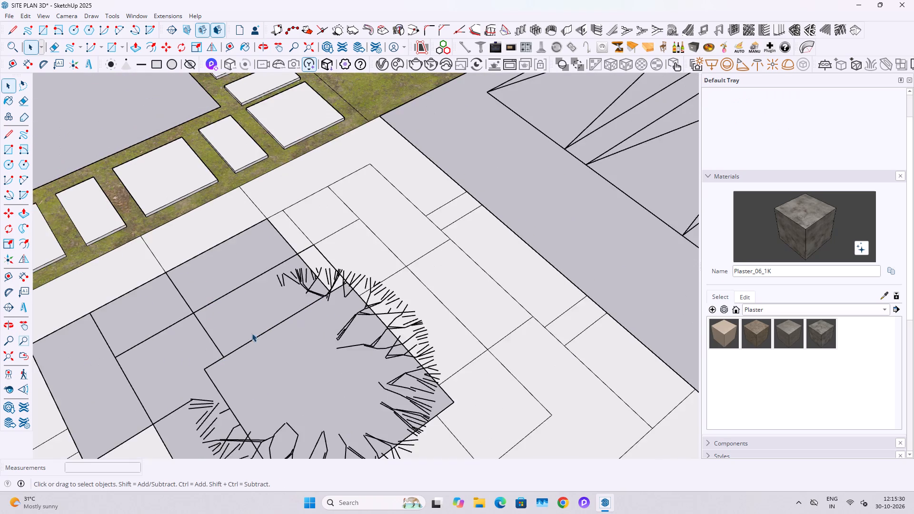
{"action": "middle_click_drag", "start_coordinate": [224, 379], "coordinate": [200, 380]}
{"action": "scroll", "coordinate": [172, 367], "scroll_direction": "up", "scroll_amount": 1}
{"action": "left_click_drag", "start_coordinate": [164, 359], "coordinate": [221, 398]}
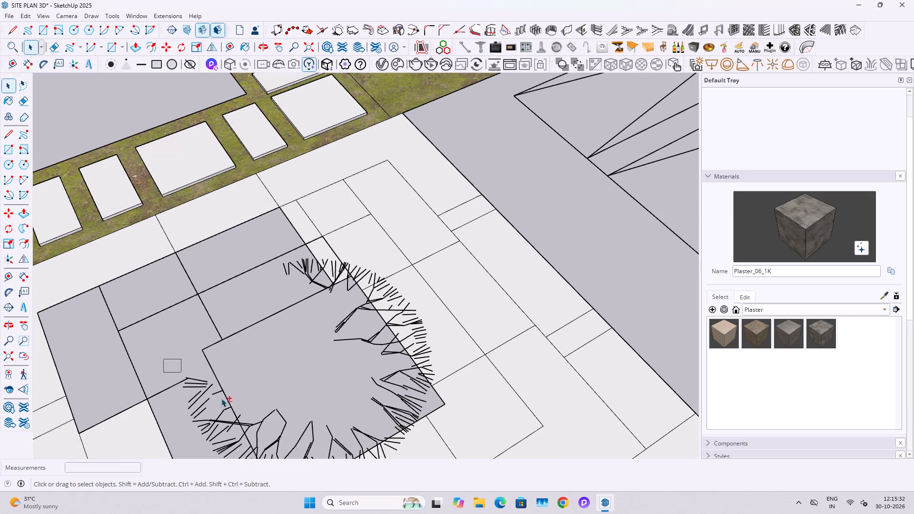
{"action": "left_click_drag", "start_coordinate": [221, 398], "coordinate": [258, 428]}
{"action": "middle_click_drag", "start_coordinate": [270, 427], "coordinate": [256, 365]}
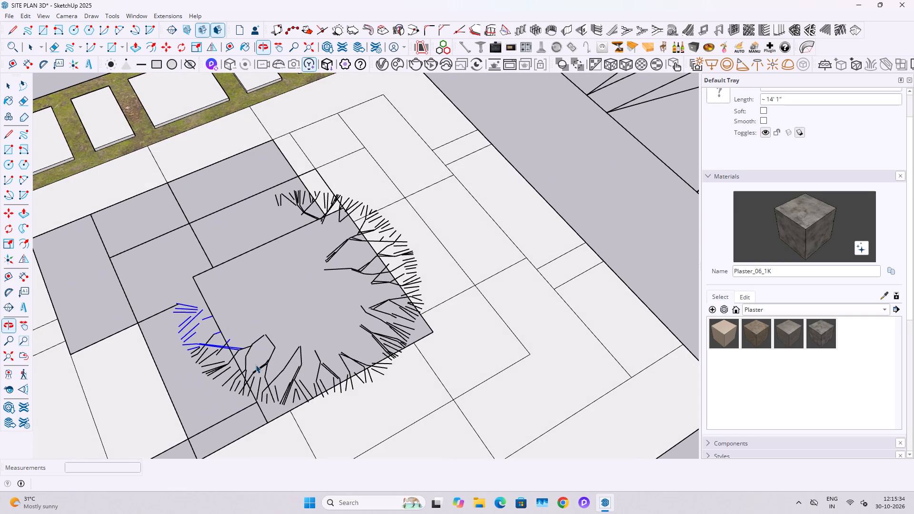
{"action": "key", "text": "Delete"}
{"action": "left_click_drag", "start_coordinate": [182, 336], "coordinate": [295, 403]}
{"action": "key", "text": "Delete"}
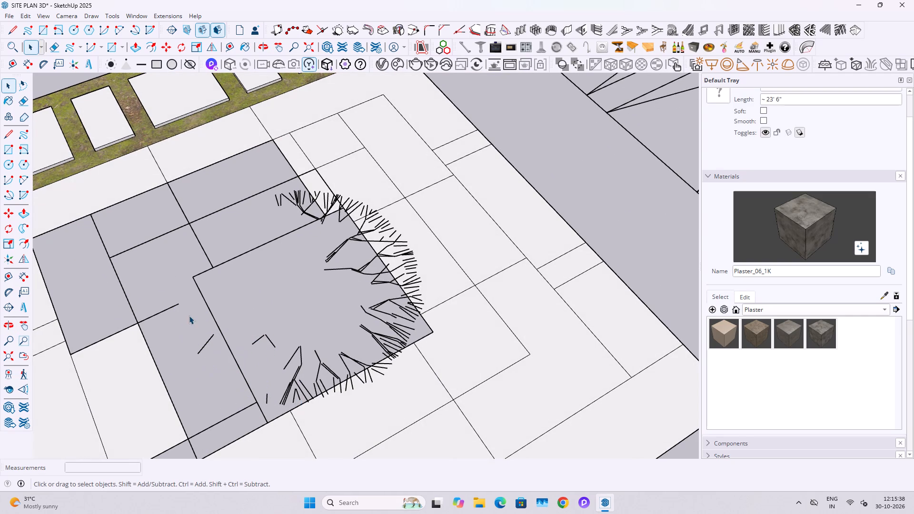
Delete the branch and twig lines along the central square's edge opposite the stepping-stone path, excluding the square's edge segments from the selection.
{"action": "left_click_drag", "start_coordinate": [183, 317], "coordinate": [365, 413], "text": "shift"}
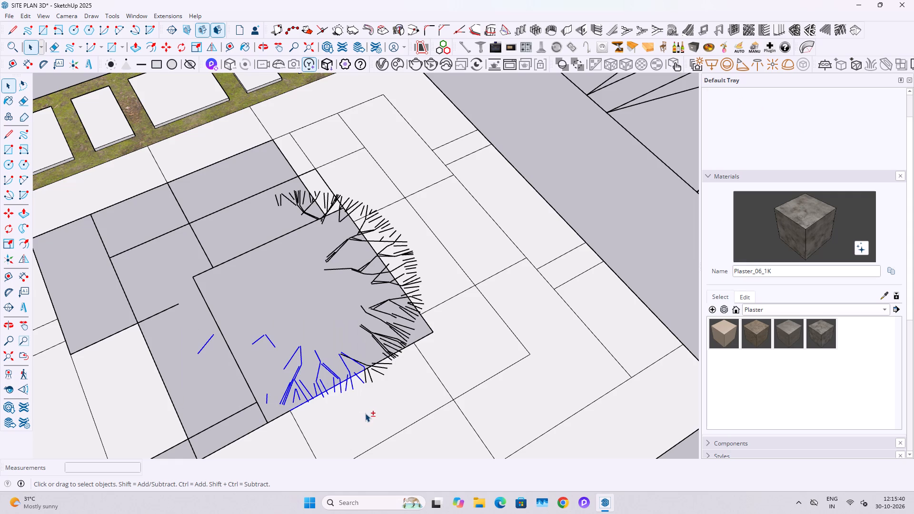
{"action": "scroll", "coordinate": [314, 385], "scroll_direction": "up", "scroll_amount": 8}
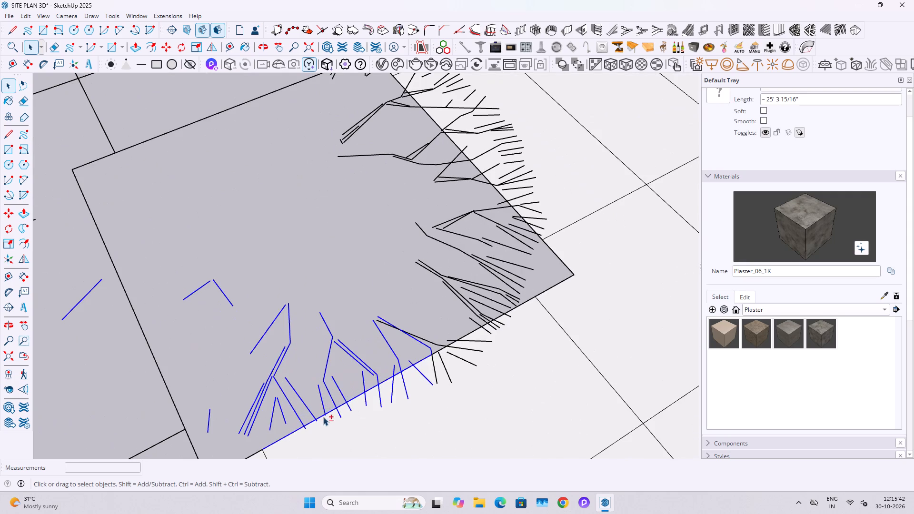
{"action": "left_click", "coordinate": [322, 415], "text": "shift"}
{"action": "left_click", "coordinate": [304, 426], "text": "shift"}
{"action": "left_click", "coordinate": [291, 430], "text": "shift"}
{"action": "left_click", "coordinate": [351, 396], "text": "shift"}
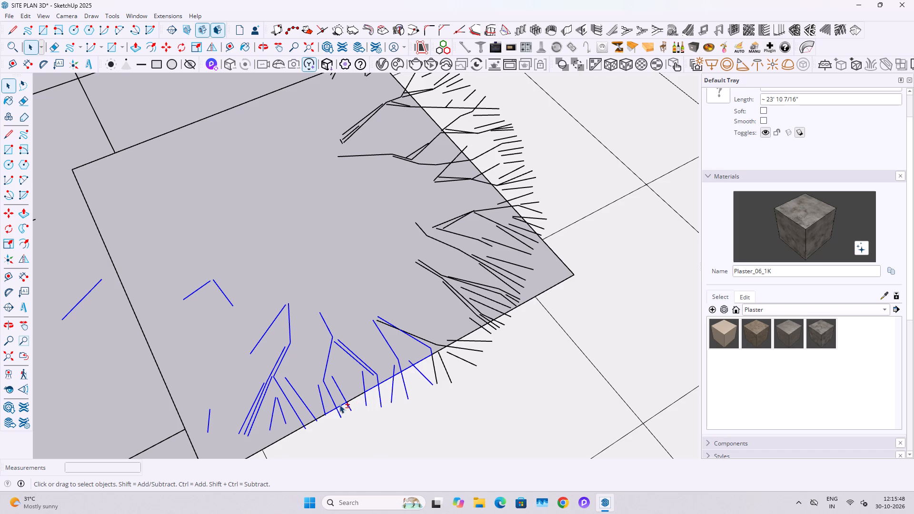
{"action": "left_click", "coordinate": [339, 404], "text": "shift"}
{"action": "left_click", "coordinate": [331, 408], "text": "shift"}
{"action": "scroll", "coordinate": [336, 410], "scroll_direction": "up", "scroll_amount": 5, "text": "shift"}
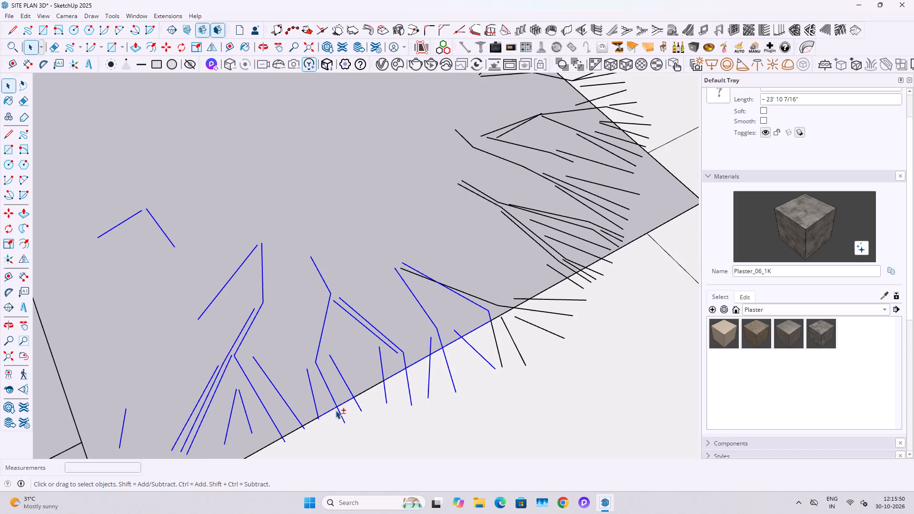
{"action": "left_click", "coordinate": [331, 409], "text": "shift"}
{"action": "left_click", "coordinate": [445, 346], "text": "shift"}
{"action": "left_click", "coordinate": [475, 328], "text": "shift"}
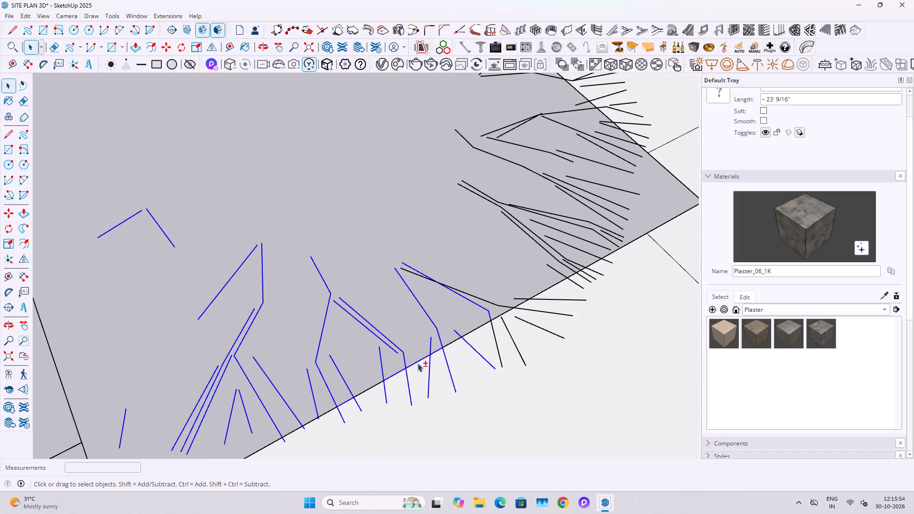
{"action": "left_click", "coordinate": [417, 360], "text": "shift"}
{"action": "left_click", "coordinate": [392, 375], "text": "shift"}
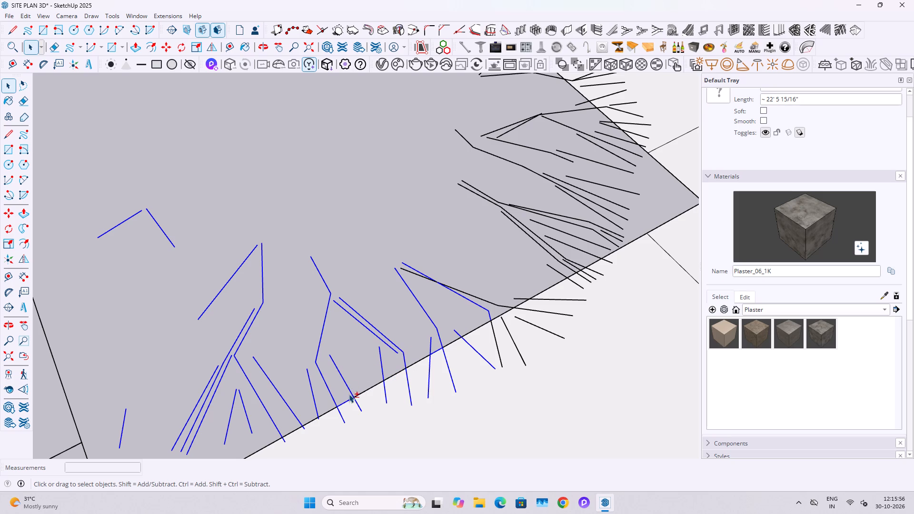
{"action": "left_click", "coordinate": [348, 399], "text": "shift"}
{"action": "left_click", "coordinate": [436, 350], "text": "shift"}
{"action": "scroll", "coordinate": [420, 324], "scroll_direction": "down", "scroll_amount": 5}
{"action": "key", "text": "Delete"}
{"action": "scroll", "coordinate": [423, 238], "scroll_direction": "down", "scroll_amount": 4}
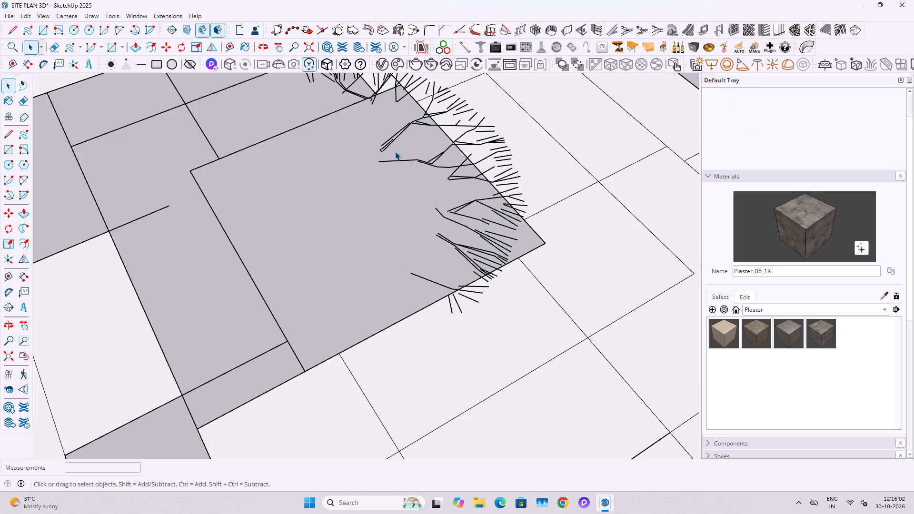
Delete the inner branch lines along the central square's side facing the parking area, keeping the square's edge segments out of the selection.
{"action": "left_click_drag", "start_coordinate": [391, 135], "coordinate": [487, 269], "text": "shift"}
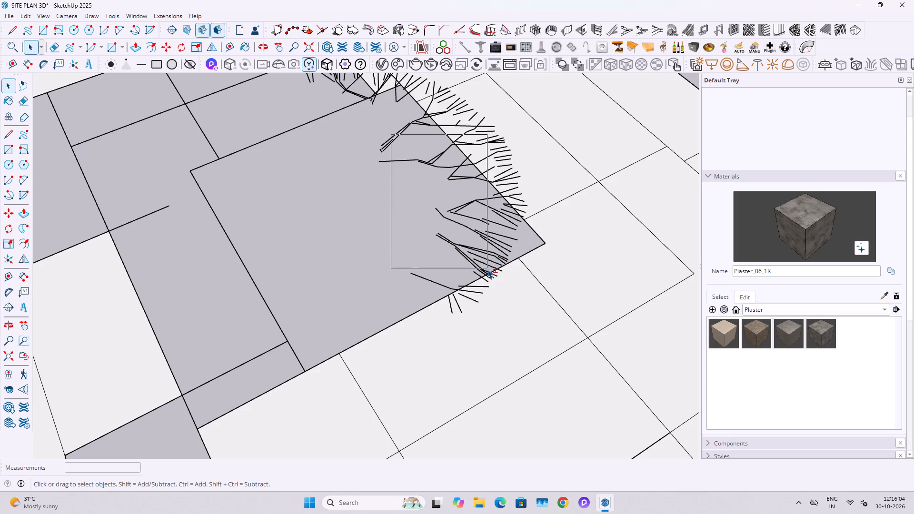
{"action": "left_click_drag", "start_coordinate": [487, 269], "coordinate": [487, 270], "text": "shift"}
{"action": "scroll", "coordinate": [461, 165], "scroll_direction": "up", "scroll_amount": 8}
{"action": "left_click_drag", "start_coordinate": [471, 134], "coordinate": [461, 148], "text": "shift"}
{"action": "left_click", "coordinate": [494, 136], "text": "shift"}
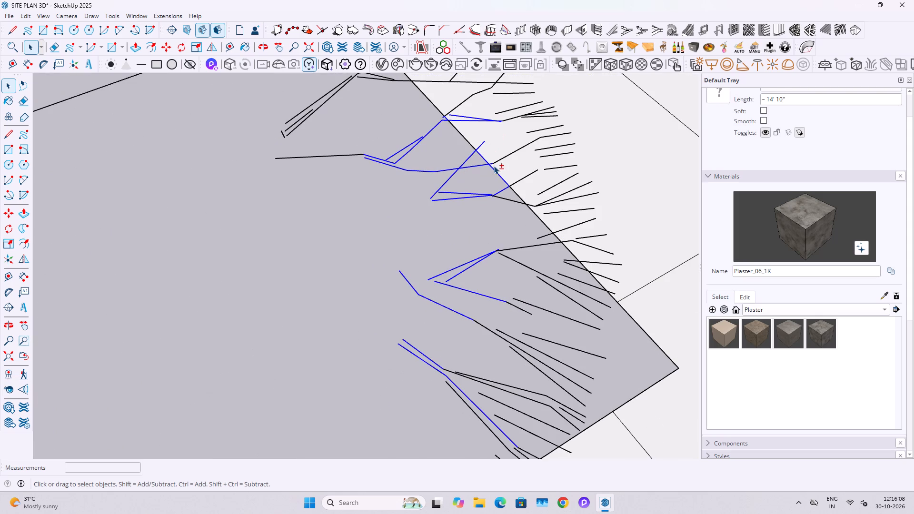
{"action": "left_click", "coordinate": [495, 169], "text": "shift"}
{"action": "left_click", "coordinate": [483, 157], "text": "shift"}
{"action": "scroll", "coordinate": [429, 188], "scroll_direction": "down", "scroll_amount": 5}
{"action": "key", "text": "Delete"}
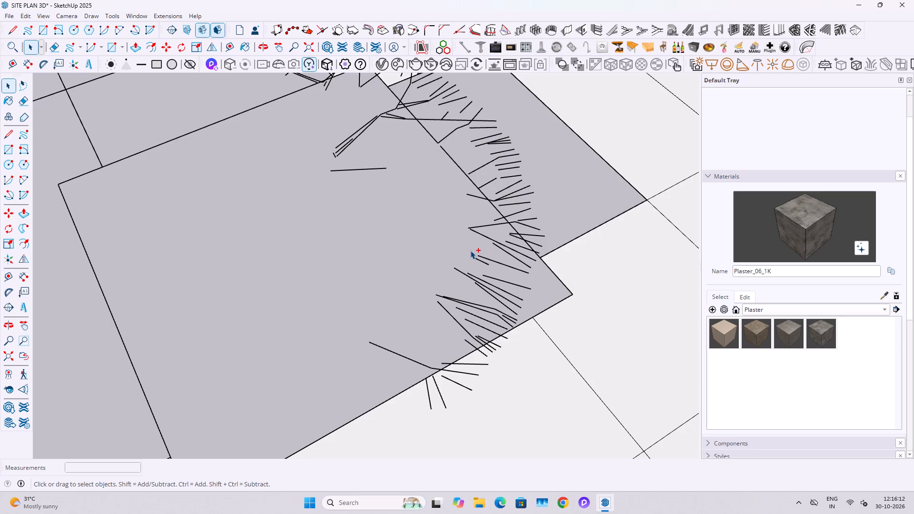
{"action": "key", "text": "ctrl+z"}
{"action": "key", "text": "ctrl+y"}
Delete the branch lines inside the square's corner farthest from the stepping-stone path and the long single branch beside them.
{"action": "left_click_drag", "start_coordinate": [487, 242], "coordinate": [418, 328]}
{"action": "key", "text": "Delete"}
{"action": "left_click_drag", "start_coordinate": [454, 297], "coordinate": [396, 355]}
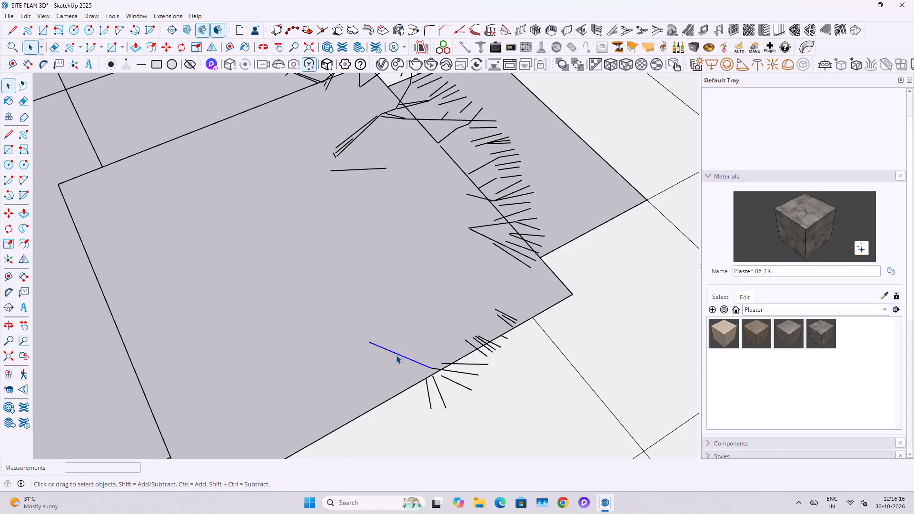
{"action": "key", "text": "Delete"}
Erase the remaining twigs crossing the square's edge opposite the stepping-stone path with the Eraser, keeping the edge itself.
{"action": "left_click_drag", "start_coordinate": [487, 369], "coordinate": [467, 393]}
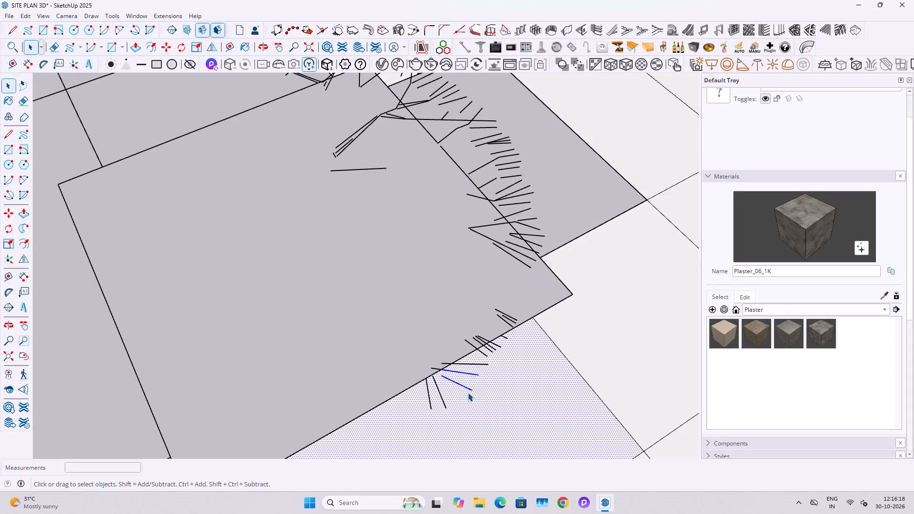
{"action": "left_click", "coordinate": [468, 393], "text": "shift"}
{"action": "key", "text": "e"}
{"action": "left_click_drag", "start_coordinate": [434, 405], "coordinate": [438, 391]}
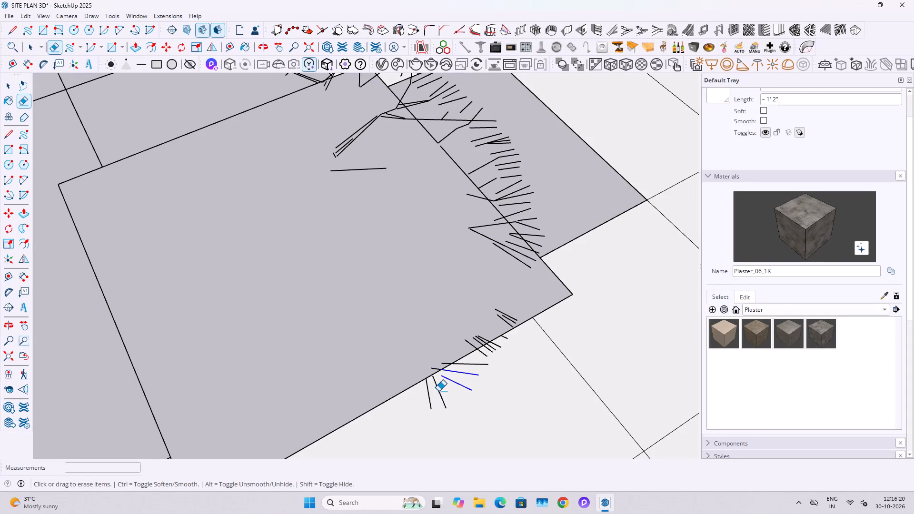
{"action": "left_click_drag", "start_coordinate": [438, 391], "coordinate": [511, 338]}
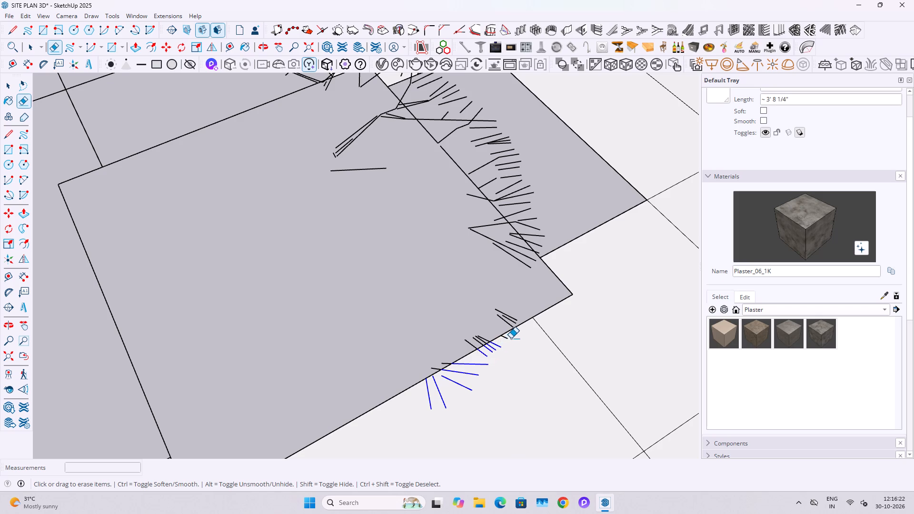
{"action": "left_click_drag", "start_coordinate": [511, 338], "coordinate": [502, 340]}
{"action": "left_click_drag", "start_coordinate": [517, 308], "coordinate": [458, 351]}
{"action": "left_click_drag", "start_coordinate": [477, 340], "coordinate": [487, 337]}
{"action": "left_click_drag", "start_coordinate": [449, 356], "coordinate": [431, 370]}
Erase the twigs and short stubs crossing the square's parking-side edge, working from the far corner towards the stepping-stone path.
{"action": "middle_click_drag", "start_coordinate": [469, 277], "coordinate": [464, 368], "text": "shift"}
{"action": "scroll", "coordinate": [464, 368], "scroll_direction": "up", "scroll_amount": 1, "text": "shift"}
{"action": "left_click_drag", "start_coordinate": [541, 330], "coordinate": [533, 316]}
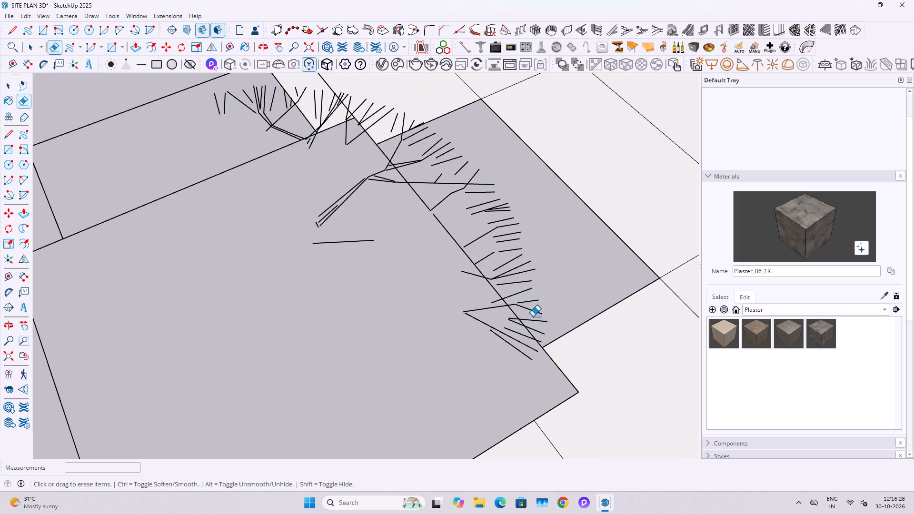
{"action": "left_click_drag", "start_coordinate": [533, 316], "coordinate": [407, 135]}
{"action": "left_click_drag", "start_coordinate": [447, 155], "coordinate": [484, 272]}
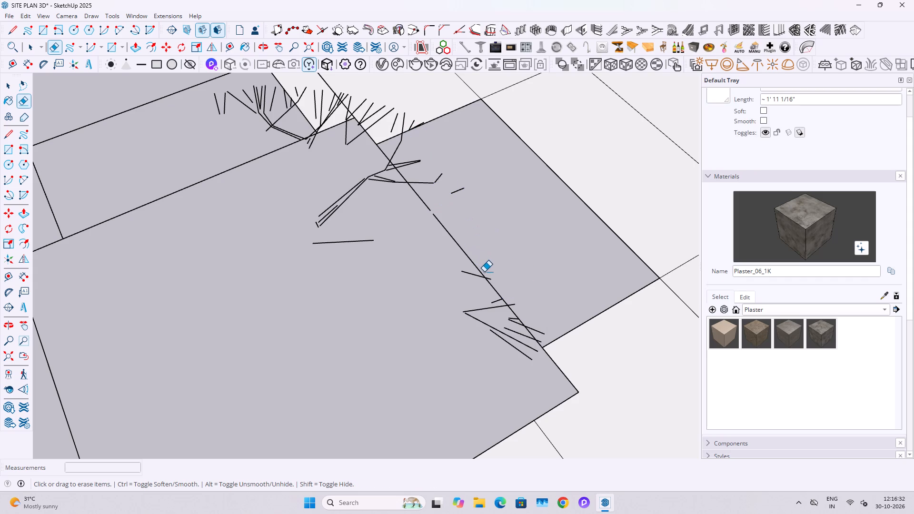
{"action": "left_click_drag", "start_coordinate": [470, 269], "coordinate": [515, 328]}
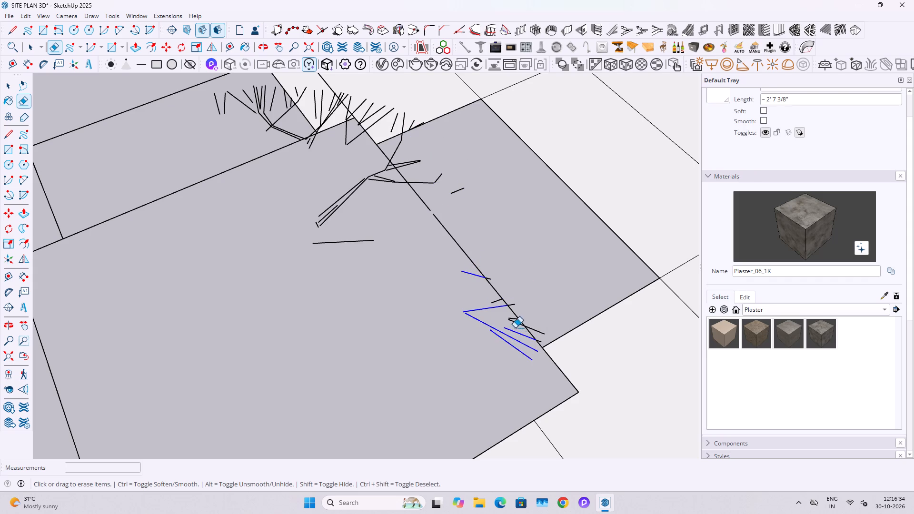
{"action": "left_click_drag", "start_coordinate": [515, 328], "coordinate": [511, 320]}
{"action": "left_click_drag", "start_coordinate": [534, 326], "coordinate": [542, 343]}
{"action": "scroll", "coordinate": [486, 312], "scroll_direction": "up", "scroll_amount": 6}
{"action": "left_click", "coordinate": [496, 257]}
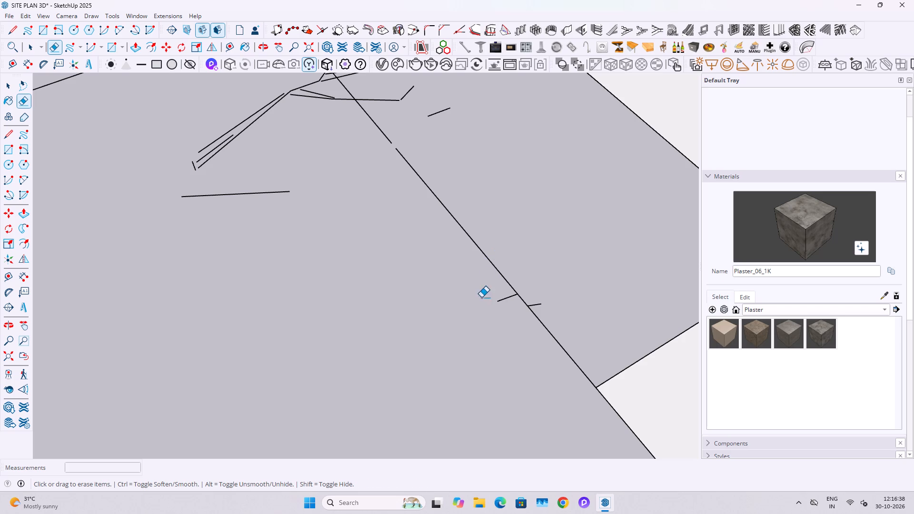
{"action": "left_click_drag", "start_coordinate": [498, 306], "coordinate": [507, 292]}
{"action": "left_click_drag", "start_coordinate": [530, 304], "coordinate": [538, 309]}
{"action": "scroll", "coordinate": [491, 300], "scroll_direction": "down", "scroll_amount": 4}
Erase the forked branch lines crossing the parking-side edge and the loose branch lines inside the square.
{"action": "middle_click_drag", "start_coordinate": [465, 231], "coordinate": [487, 303], "text": "shift"}
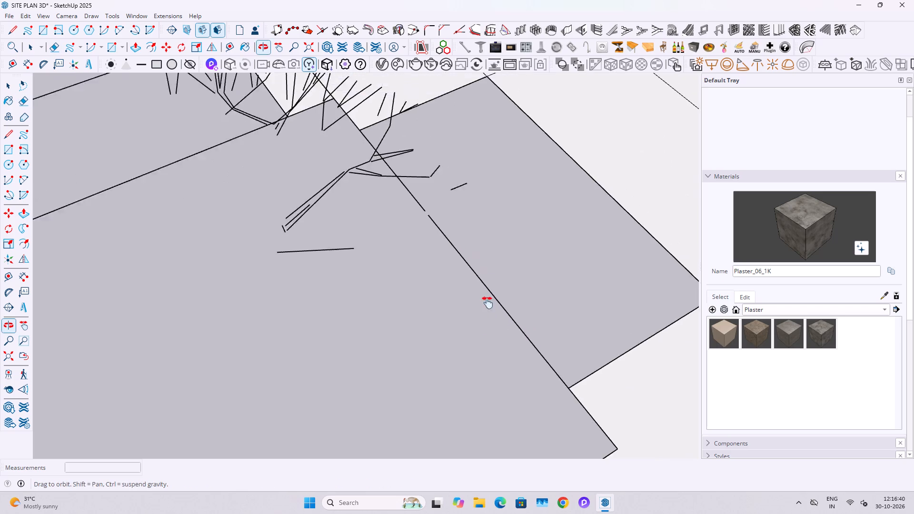
{"action": "middle_click_drag", "start_coordinate": [487, 303], "coordinate": [490, 316], "text": "shift"}
{"action": "scroll", "coordinate": [475, 273], "scroll_direction": "up", "scroll_amount": 4}
{"action": "left_click_drag", "start_coordinate": [476, 226], "coordinate": [381, 147]}
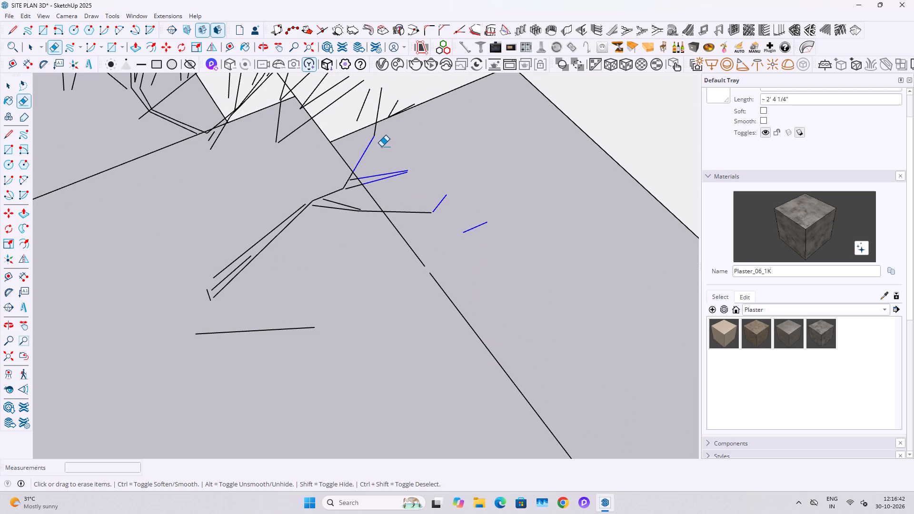
{"action": "left_click_drag", "start_coordinate": [381, 147], "coordinate": [373, 137]}
{"action": "left_click_drag", "start_coordinate": [385, 172], "coordinate": [406, 227]}
{"action": "left_click_drag", "start_coordinate": [309, 168], "coordinate": [250, 314]}
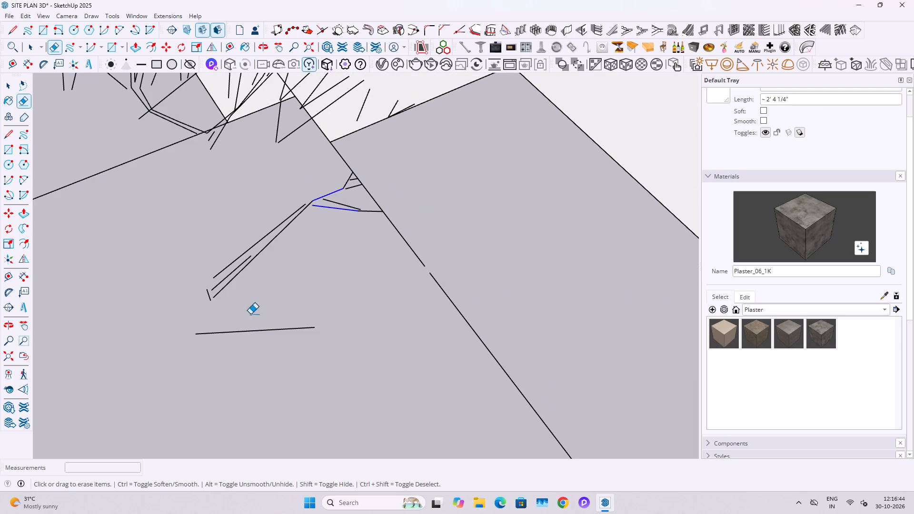
{"action": "left_click_drag", "start_coordinate": [250, 314], "coordinate": [252, 237]}
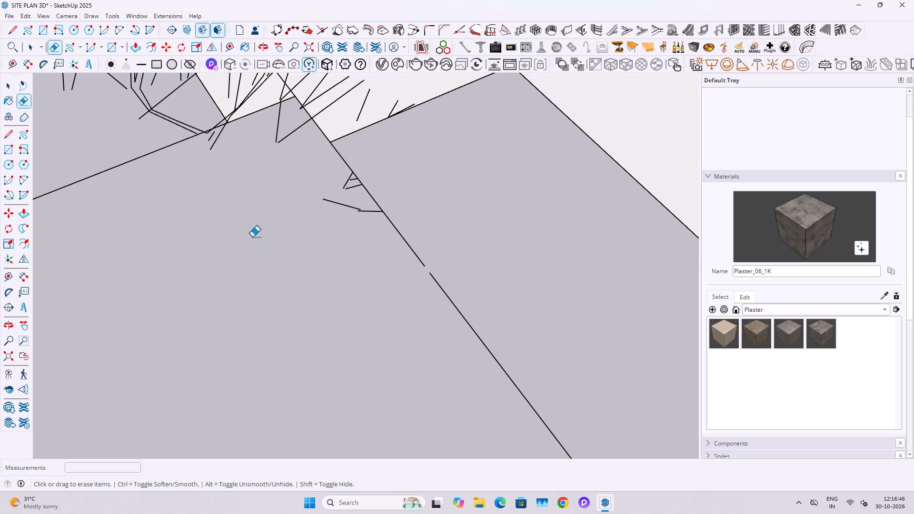
Erase the twig lines over the light paving and narrow strip at the square's corner nearest the stepping-stone path.
{"action": "middle_click_drag", "start_coordinate": [309, 231], "coordinate": [362, 449], "text": "shift"}
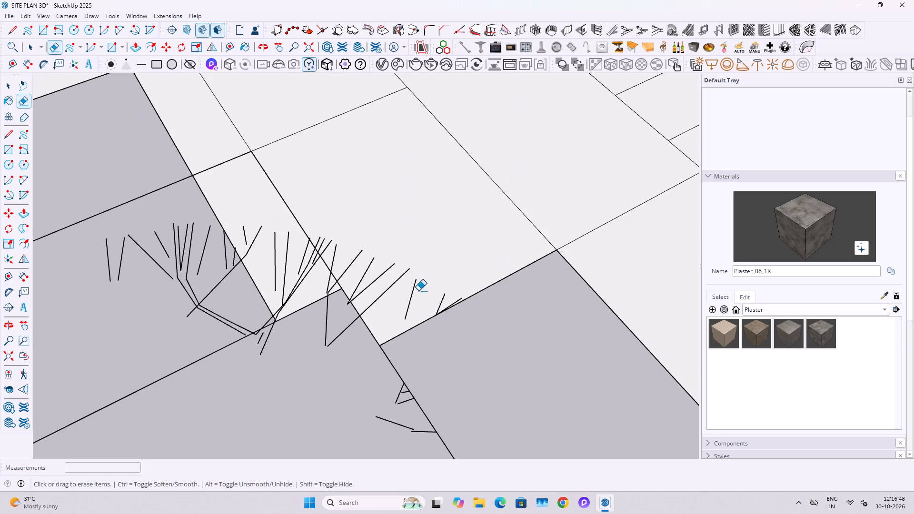
{"action": "left_click_drag", "start_coordinate": [419, 298], "coordinate": [318, 238]}
{"action": "left_click_drag", "start_coordinate": [413, 299], "coordinate": [455, 301]}
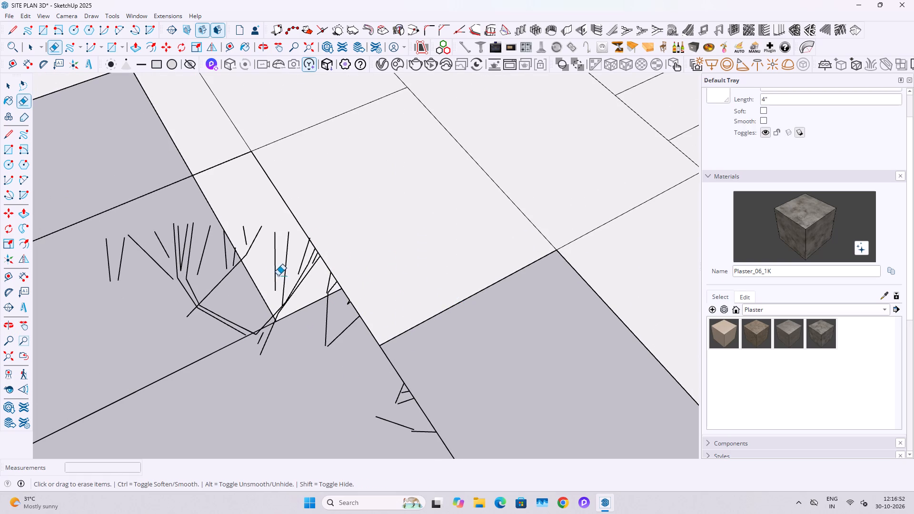
{"action": "scroll", "coordinate": [273, 274], "scroll_direction": "up", "scroll_amount": 3}
{"action": "left_click_drag", "start_coordinate": [317, 295], "coordinate": [297, 240]}
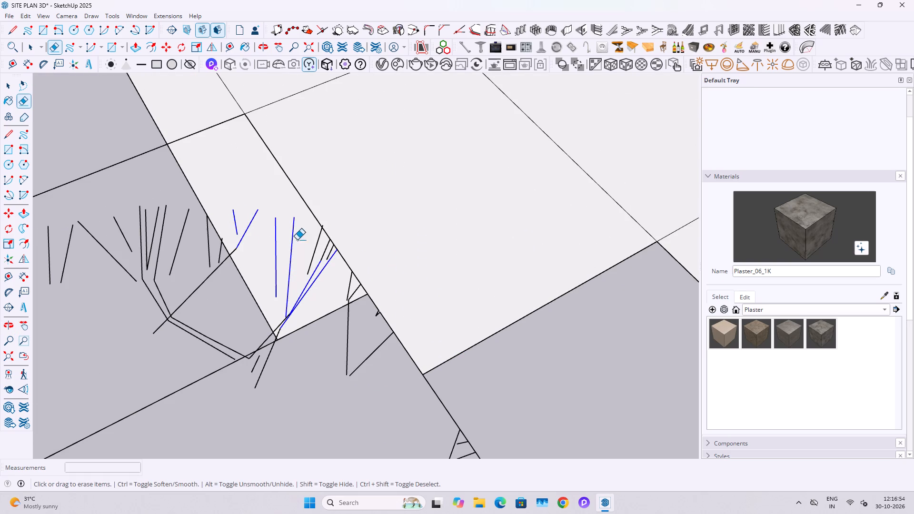
{"action": "left_click_drag", "start_coordinate": [297, 240], "coordinate": [333, 252]}
Erase the leftover stub and the twigs along the light strip's edge at its inner corner, keeping the edge itself.
{"action": "scroll", "coordinate": [328, 231], "scroll_direction": "up", "scroll_amount": 7}
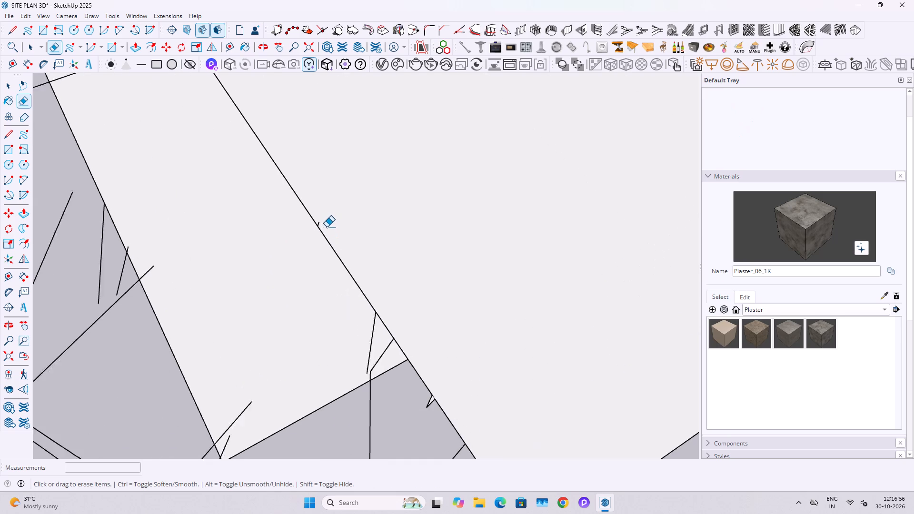
{"action": "scroll", "coordinate": [327, 227], "scroll_direction": "up", "scroll_amount": 1}
{"action": "left_click", "coordinate": [316, 224]}
{"action": "key", "text": "ctrl+z"}
{"action": "scroll", "coordinate": [319, 220], "scroll_direction": "up", "scroll_amount": 4}
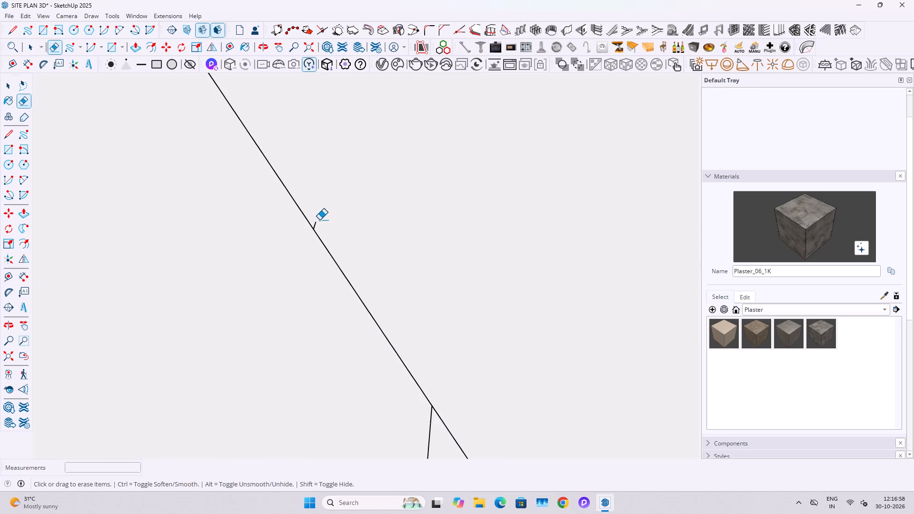
{"action": "left_click", "coordinate": [316, 222]}
{"action": "scroll", "coordinate": [337, 216], "scroll_direction": "down", "scroll_amount": 7}
{"action": "left_click_drag", "start_coordinate": [379, 356], "coordinate": [399, 392]}
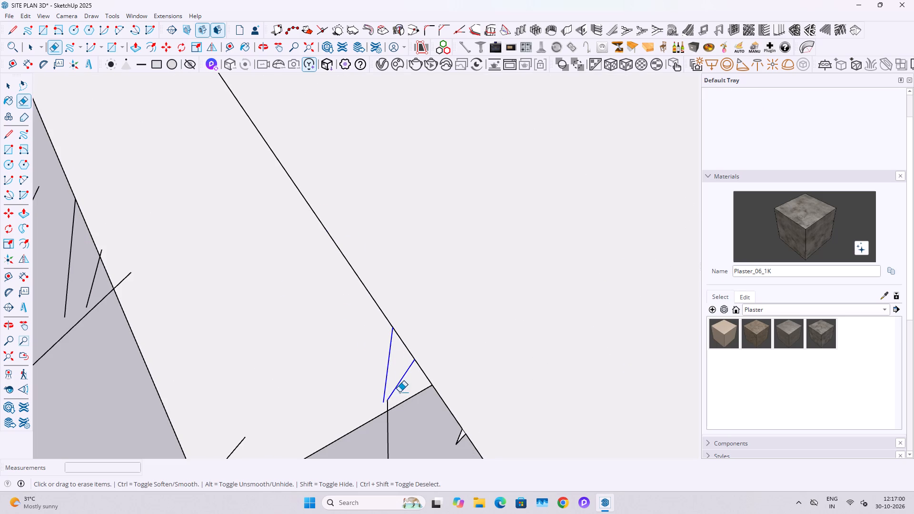
{"action": "left_click_drag", "start_coordinate": [399, 392], "coordinate": [390, 400]}
{"action": "left_click_drag", "start_coordinate": [386, 429], "coordinate": [378, 444]}
{"action": "left_click", "coordinate": [387, 404]}
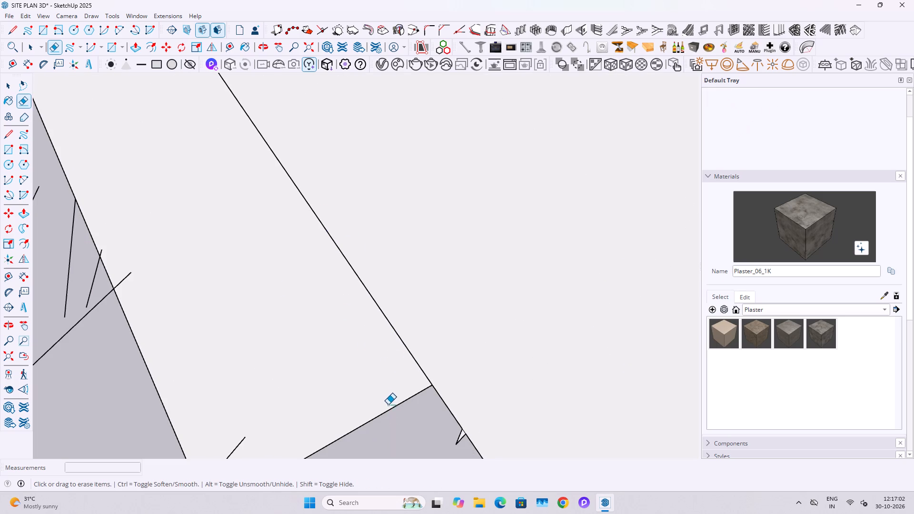
Erase the branch cluster on the unfilled paving face beside the light strip, including the twigs crossing the strip's edge.
{"action": "scroll", "coordinate": [390, 400], "scroll_direction": "down", "scroll_amount": 10}
{"action": "scroll", "coordinate": [325, 437], "scroll_direction": "up", "scroll_amount": 1}
{"action": "scroll", "coordinate": [324, 438], "scroll_direction": "down", "scroll_amount": 10}
{"action": "middle_click_drag", "start_coordinate": [319, 435], "coordinate": [339, 369]}
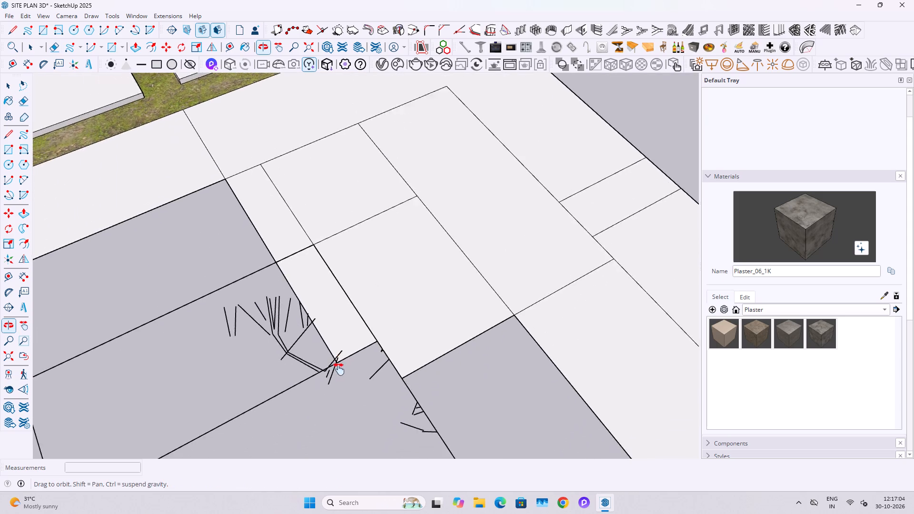
{"action": "middle_click_drag", "start_coordinate": [339, 369], "coordinate": [350, 348]}
{"action": "scroll", "coordinate": [342, 371], "scroll_direction": "up", "scroll_amount": 4}
{"action": "left_click_drag", "start_coordinate": [358, 341], "coordinate": [335, 340]}
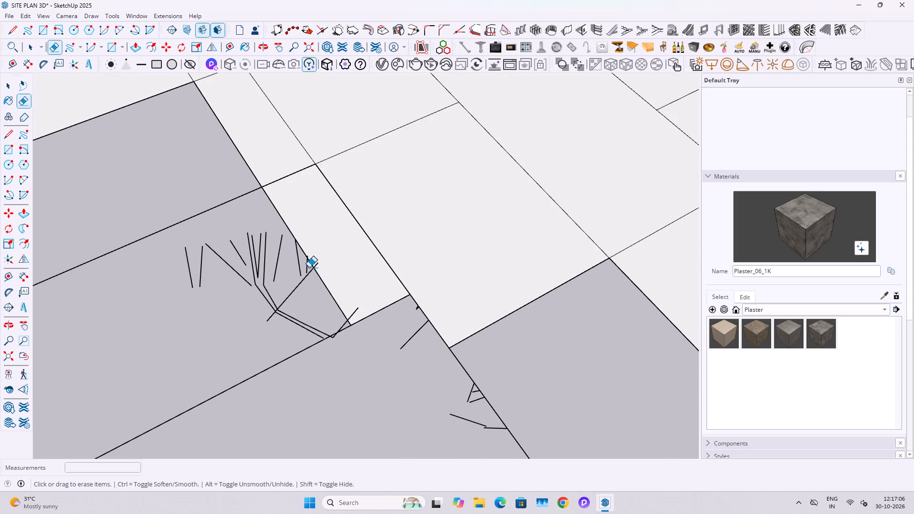
{"action": "left_click_drag", "start_coordinate": [303, 262], "coordinate": [170, 273]}
{"action": "left_click_drag", "start_coordinate": [269, 284], "coordinate": [273, 305]}
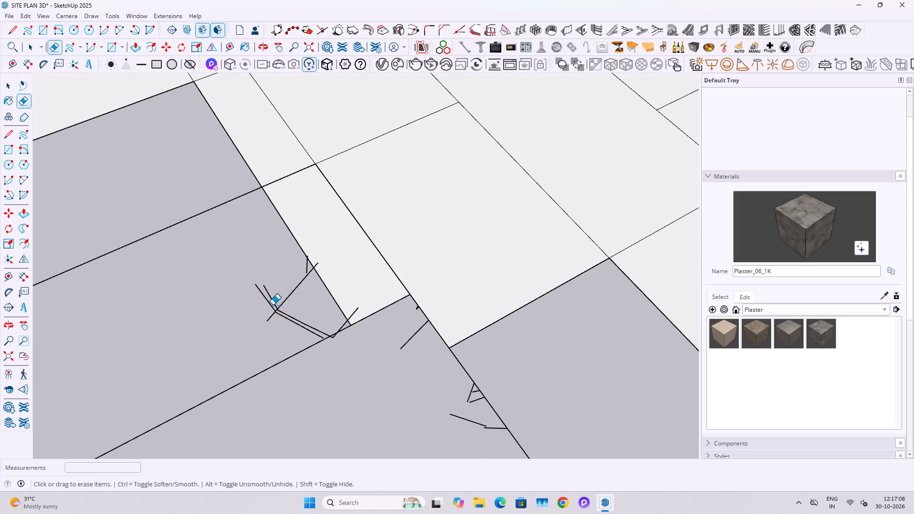
{"action": "left_click_drag", "start_coordinate": [273, 305], "coordinate": [344, 326]}
{"action": "scroll", "coordinate": [347, 318], "scroll_direction": "up", "scroll_amount": 2}
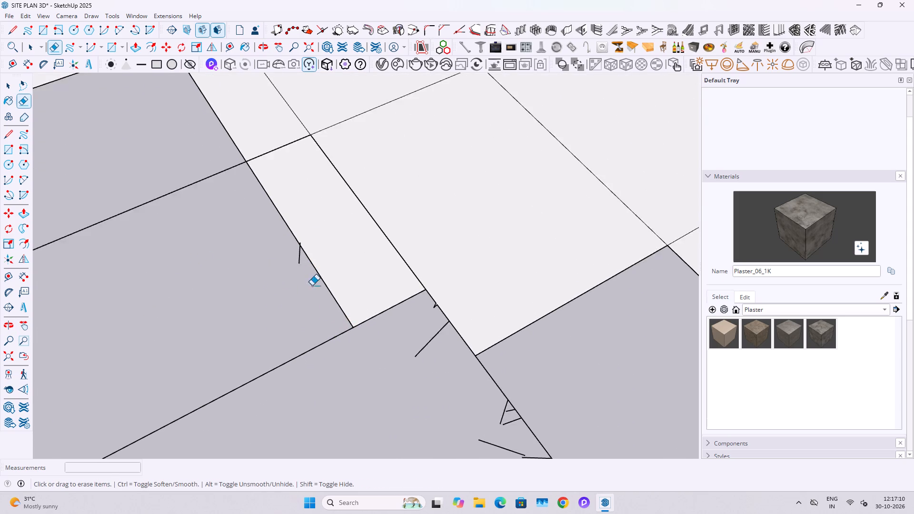
{"action": "scroll", "coordinate": [312, 286], "scroll_direction": "up", "scroll_amount": 3}
{"action": "left_click_drag", "start_coordinate": [296, 257], "coordinate": [287, 245]}
Erase the remaining twigs along the long paving edge beyond the light strip's corner.
{"action": "scroll", "coordinate": [298, 237], "scroll_direction": "up", "scroll_amount": 2}
{"action": "scroll", "coordinate": [287, 286], "scroll_direction": "down", "scroll_amount": 4}
{"action": "left_click_drag", "start_coordinate": [436, 365], "coordinate": [477, 407]}
{"action": "scroll", "coordinate": [460, 338], "scroll_direction": "up", "scroll_amount": 16}
{"action": "left_click_drag", "start_coordinate": [447, 316], "coordinate": [452, 329]}
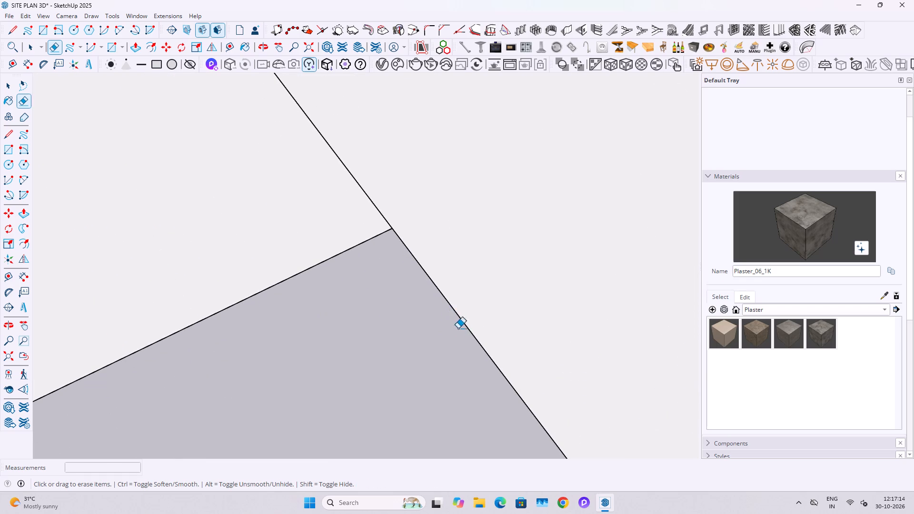
{"action": "scroll", "coordinate": [373, 353], "scroll_direction": "down", "scroll_amount": 7}
{"action": "scroll", "coordinate": [376, 355], "scroll_direction": "up", "scroll_amount": 1}
{"action": "scroll", "coordinate": [387, 350], "scroll_direction": "down", "scroll_amount": 20}
{"action": "scroll", "coordinate": [387, 350], "scroll_direction": "down", "scroll_amount": 7}
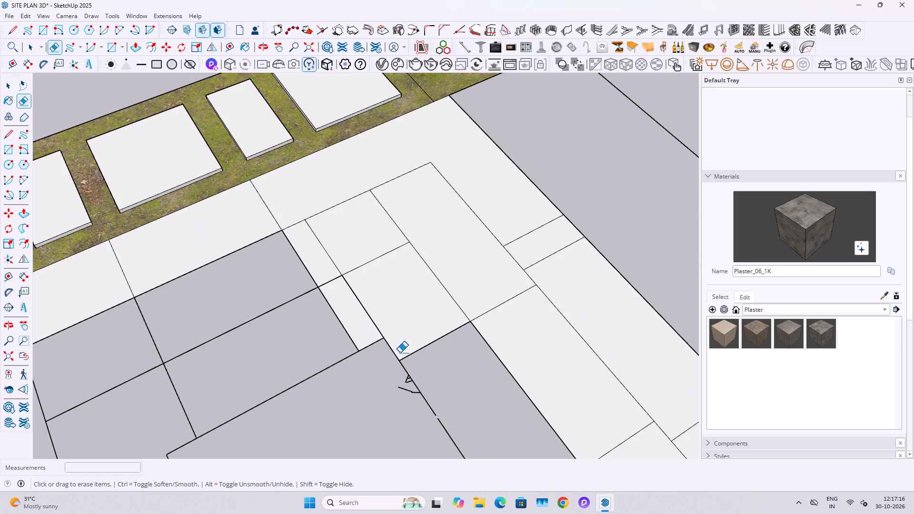
{"action": "scroll", "coordinate": [404, 388], "scroll_direction": "up", "scroll_amount": 4}
{"action": "left_click_drag", "start_coordinate": [404, 388], "coordinate": [407, 368]}
{"action": "scroll", "coordinate": [353, 362], "scroll_direction": "down", "scroll_amount": 11}
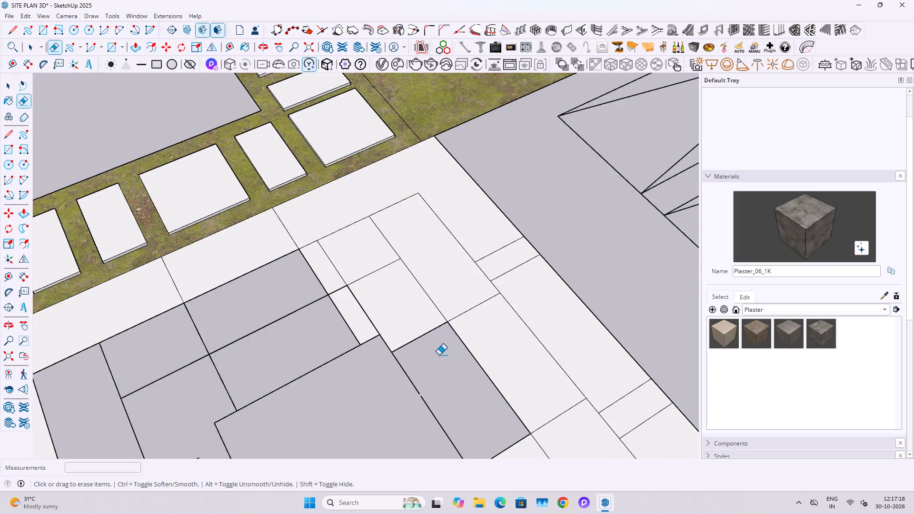
Draw a short line bridging the gap in the long paving edge so the adjoining face closes.
{"action": "key", "text": "space"}
{"action": "scroll", "coordinate": [436, 373], "scroll_direction": "up", "scroll_amount": 15}
{"action": "key", "text": "l"}
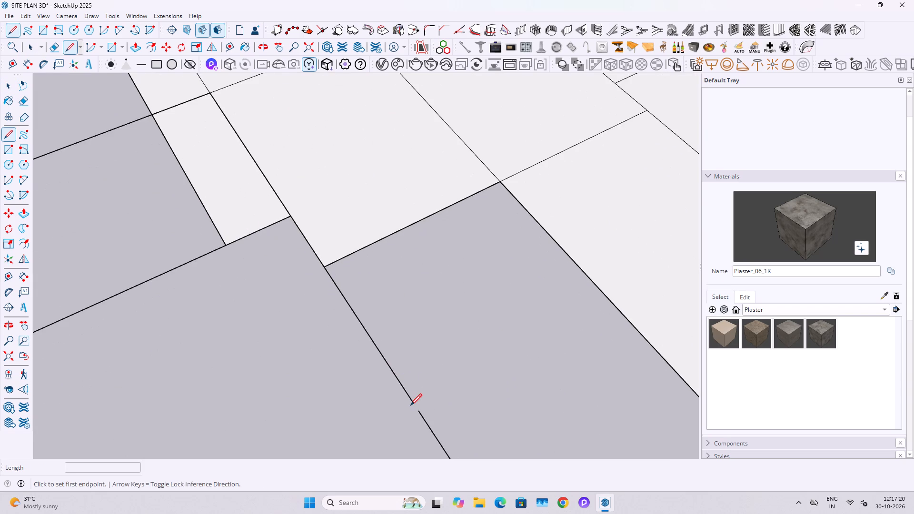
{"action": "left_click", "coordinate": [410, 406]}
{"action": "key", "text": "comma"}
{"action": "key", "text": "space"}
{"action": "key", "text": "l"}
{"action": "scroll", "coordinate": [416, 400], "scroll_direction": "up", "scroll_amount": 2}
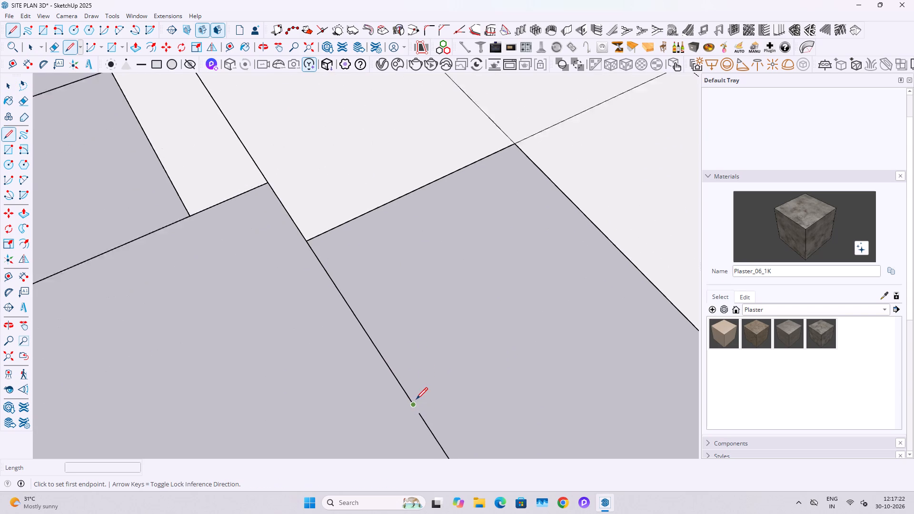
{"action": "scroll", "coordinate": [416, 400], "scroll_direction": "up", "scroll_amount": 2}
{"action": "left_click", "coordinate": [412, 401]}
{"action": "left_click", "coordinate": [419, 417]}
{"action": "scroll", "coordinate": [431, 362], "scroll_direction": "down", "scroll_amount": 14}
{"action": "key", "text": "space"}
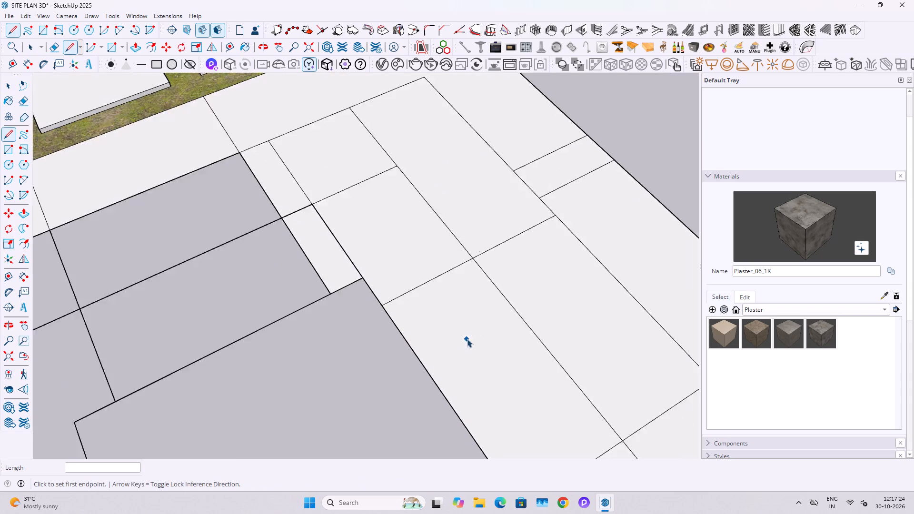
Extend the unfinished paving joint with a line about 11 3/4" long to the large central square's edge.
{"action": "scroll", "coordinate": [467, 339], "scroll_direction": "down", "scroll_amount": 11}
{"action": "middle_click_drag", "start_coordinate": [360, 392], "coordinate": [386, 310], "text": "shift"}
{"action": "scroll", "coordinate": [379, 307], "scroll_direction": "up", "scroll_amount": 4}
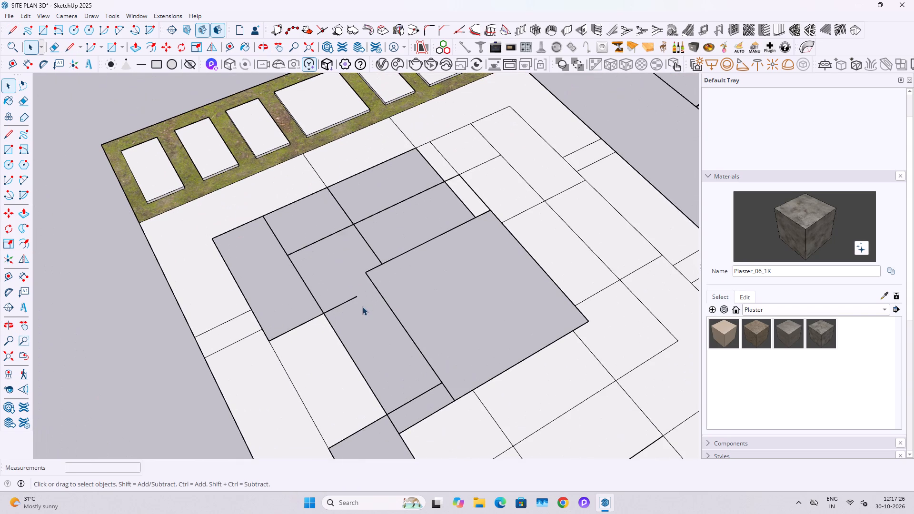
{"action": "scroll", "coordinate": [359, 301], "scroll_direction": "up", "scroll_amount": 1}
{"action": "key", "text": "l"}
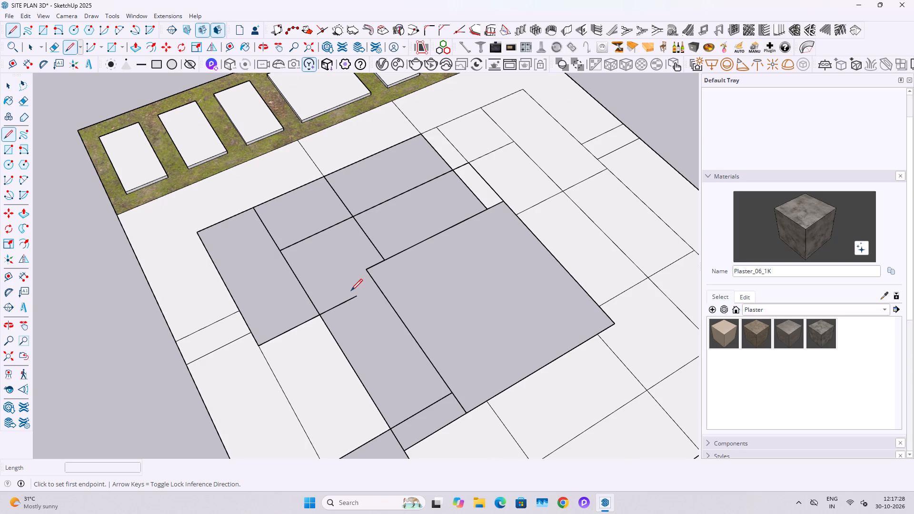
{"action": "left_click", "coordinate": [353, 297]}
{"action": "left_click", "coordinate": [378, 285]}
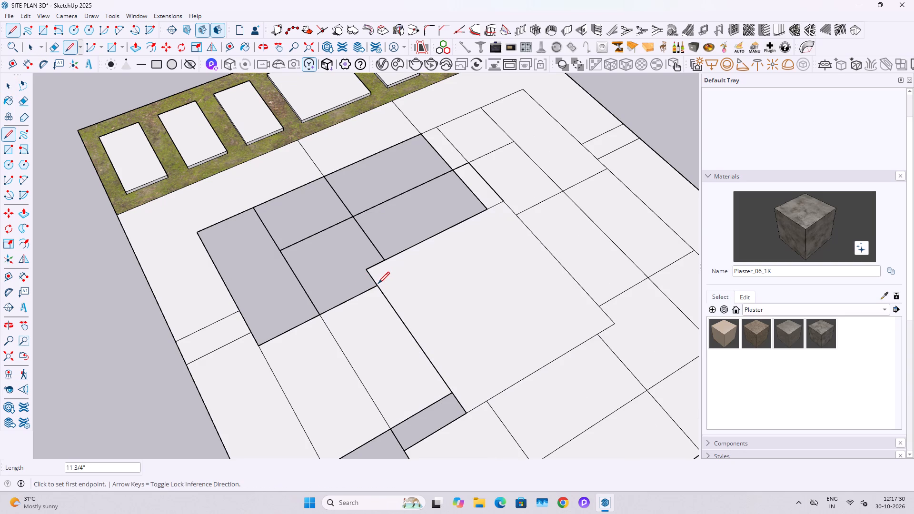
{"action": "key", "text": "space"}
Draw a line about 7' 2 7/8" long along the central square's edge, corner to corner, separating it from the adjoining panel.
{"action": "left_click", "coordinate": [377, 335]}
{"action": "scroll", "coordinate": [377, 335], "scroll_direction": "down", "scroll_amount": 5}
{"action": "scroll", "coordinate": [397, 324], "scroll_direction": "up", "scroll_amount": 3}
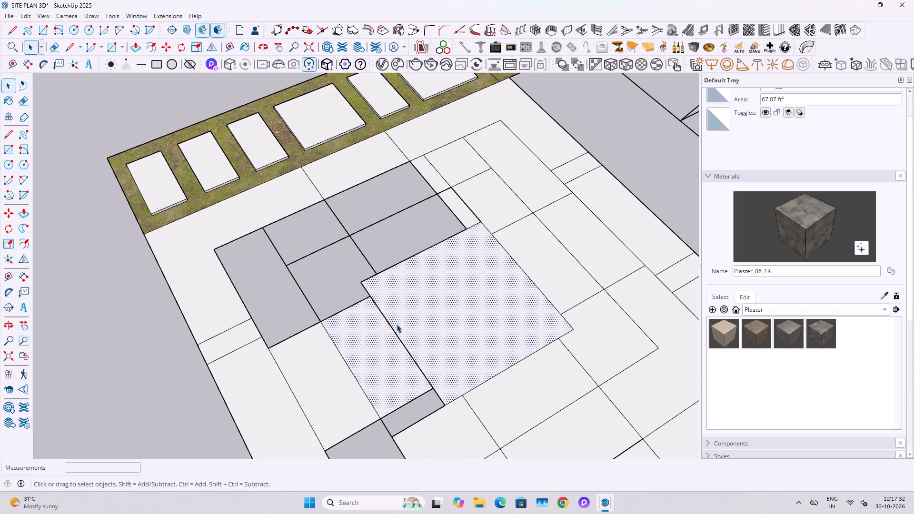
{"action": "key", "text": "l"}
{"action": "left_click", "coordinate": [362, 282]}
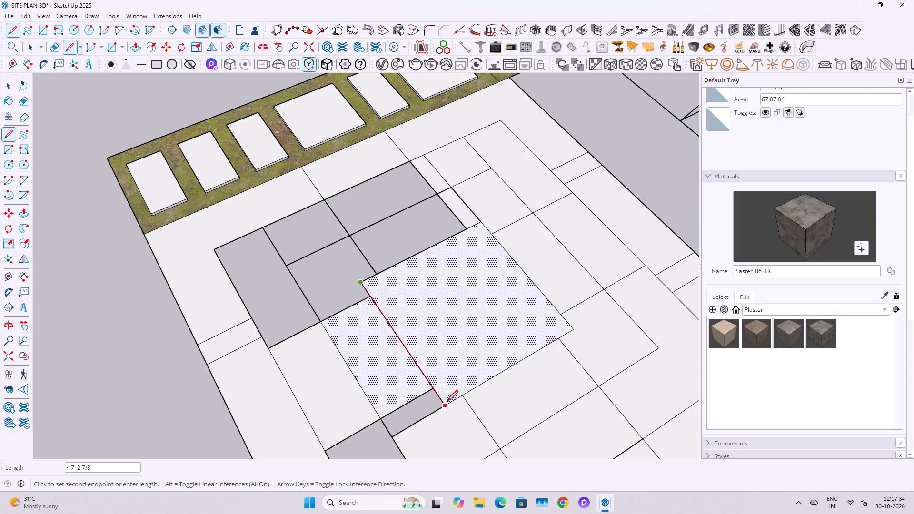
{"action": "left_click", "coordinate": [447, 403]}
{"action": "key", "text": "space"}
Draw a line across the small unfilled rectangle beside the central square, continuing the paving joint.
{"action": "scroll", "coordinate": [369, 348], "scroll_direction": "down", "scroll_amount": 2}
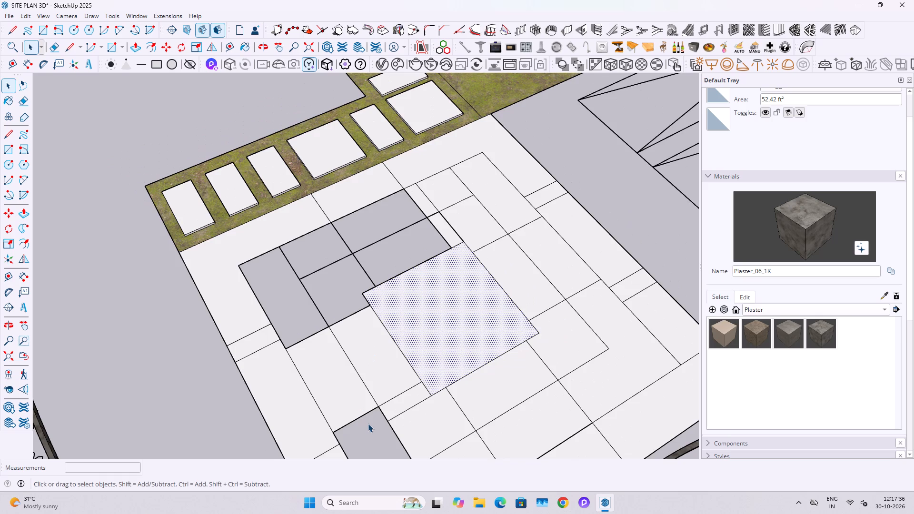
{"action": "middle_click_drag", "start_coordinate": [368, 424], "coordinate": [379, 361], "text": "shift"}
{"action": "scroll", "coordinate": [385, 348], "scroll_direction": "down", "scroll_amount": 1}
{"action": "key", "text": "l"}
{"action": "left_click", "coordinate": [365, 394]}
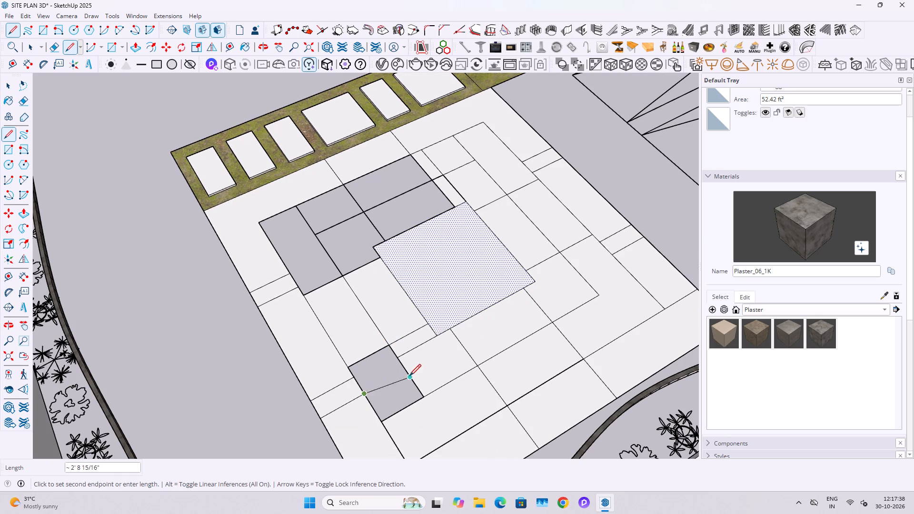
{"action": "left_click", "coordinate": [410, 376]}
Draw both diagonals, about 3' 3 1/16" each, across the small panel that is still unfilled.
{"action": "left_click", "coordinate": [403, 372]}
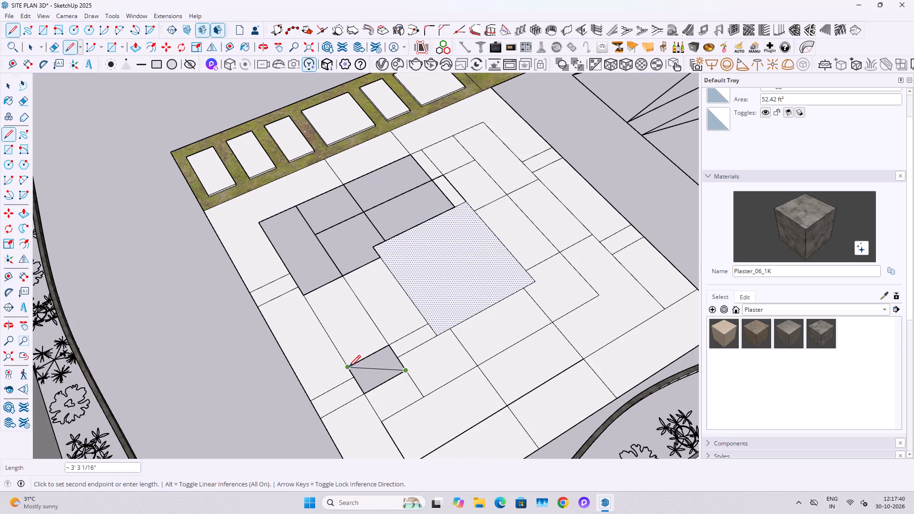
{"action": "left_click", "coordinate": [349, 368]}
{"action": "left_click", "coordinate": [389, 349]}
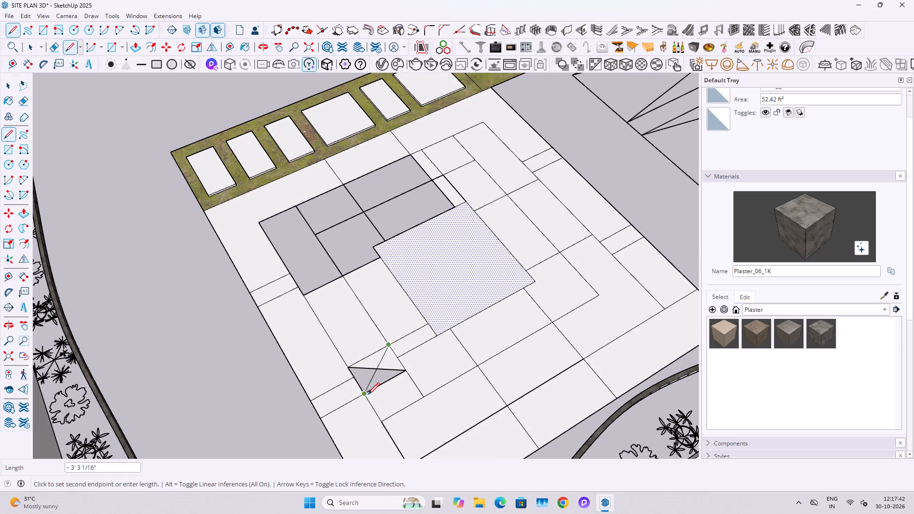
{"action": "left_click", "coordinate": [368, 395]}
{"action": "scroll", "coordinate": [362, 383], "scroll_direction": "up", "scroll_amount": 9}
{"action": "key", "text": "space"}
Draw a rectangle about 1' 9 3/4" by 2' 8 1/2" over the small panel with the diagonals.
{"action": "key", "text": "r"}
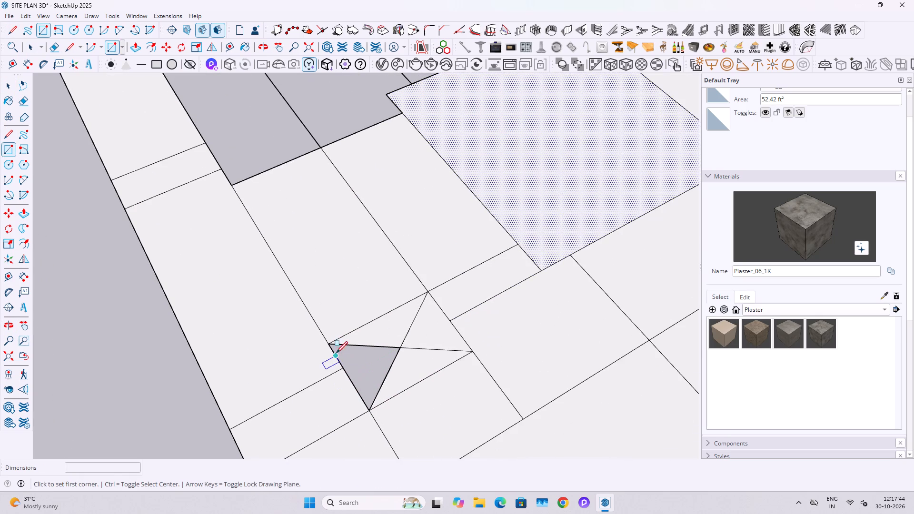
{"action": "left_click", "coordinate": [332, 345]}
{"action": "left_click", "coordinate": [474, 355]}
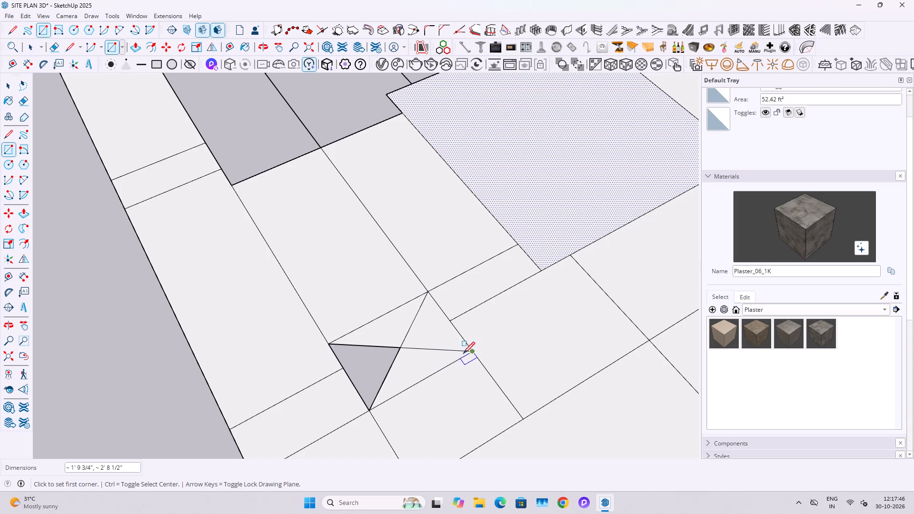
{"action": "key", "text": "space"}
{"action": "triple_click", "coordinate": [393, 368]}
{"action": "scroll", "coordinate": [393, 368], "scroll_direction": "up", "scroll_amount": 5}
{"action": "left_click", "coordinate": [382, 374]}
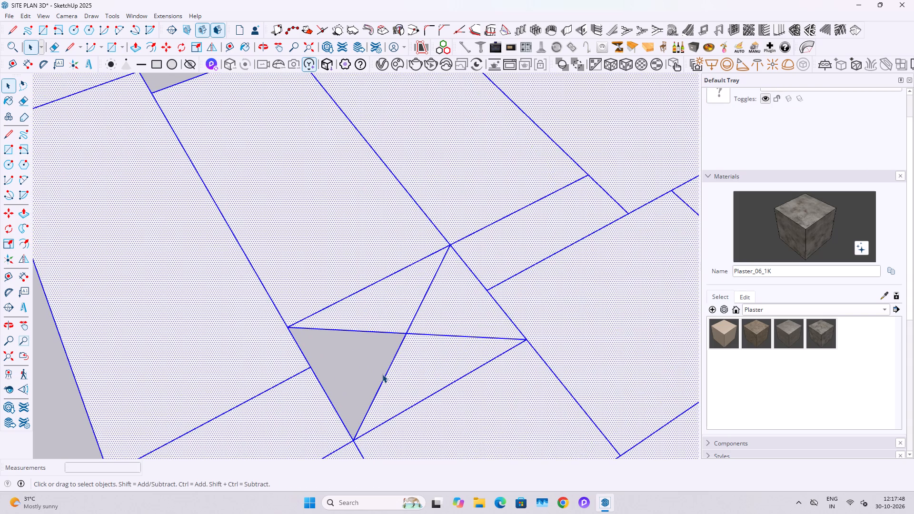
Draw a line about 1' 4 1/4" from the diagonals' crossing to the panel's side, and close the remaining triangle along that side.
{"action": "key", "text": "l"}
{"action": "left_click", "coordinate": [409, 329]}
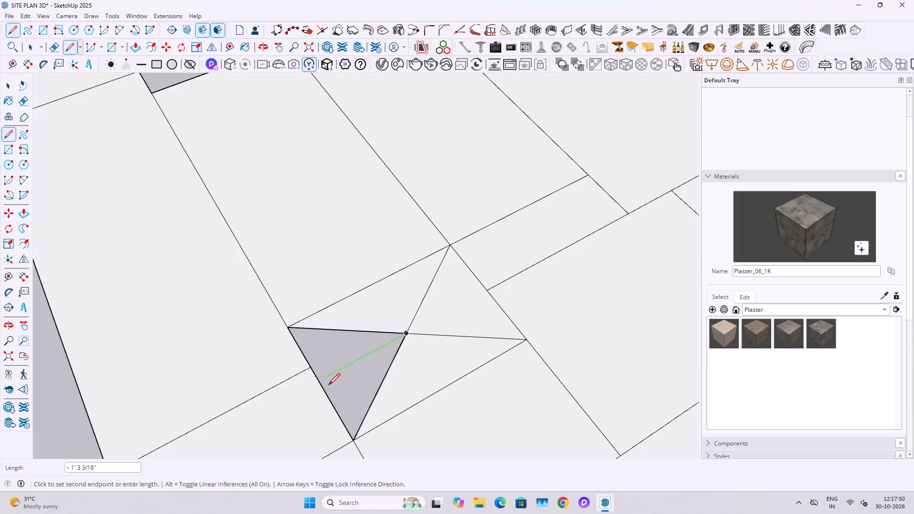
{"action": "left_click", "coordinate": [317, 381]}
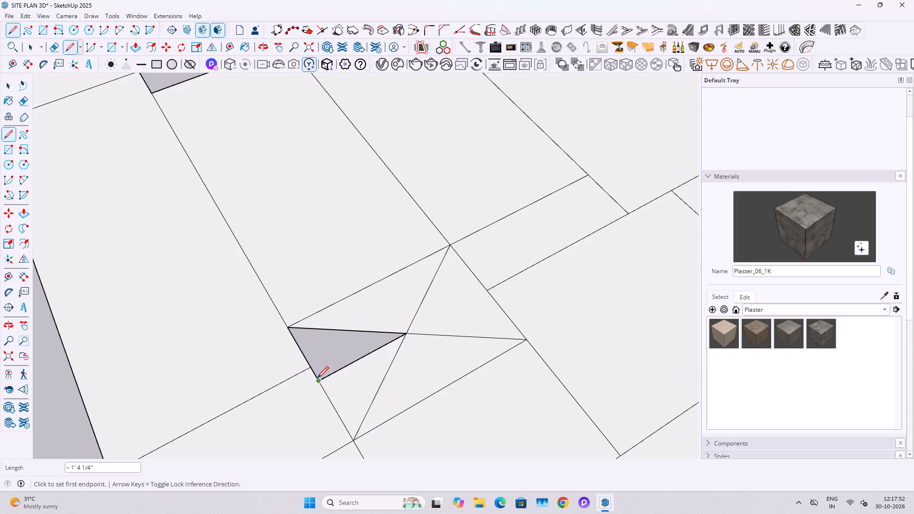
{"action": "left_click", "coordinate": [317, 379]}
{"action": "left_click", "coordinate": [289, 327]}
{"action": "key", "text": "space"}
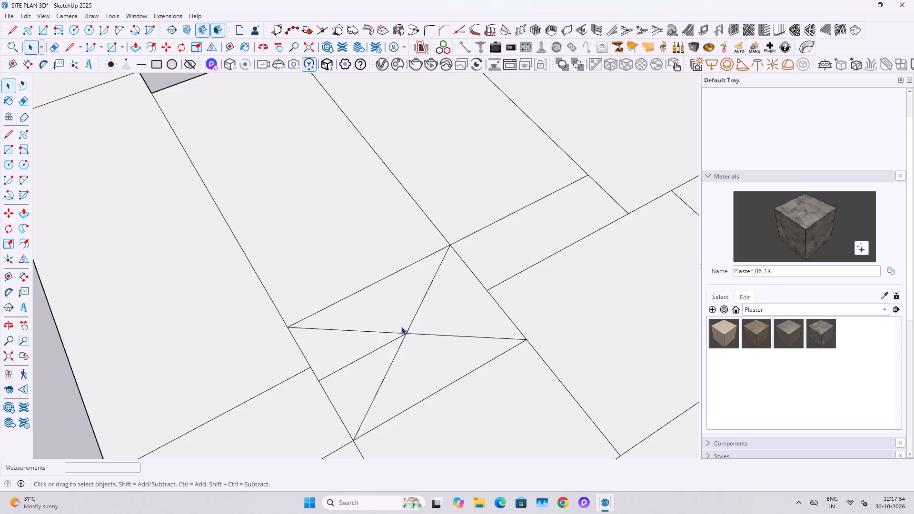
Erase the diagonals and helper line inside the small panel, leaving one clean face.
{"action": "key", "text": "e"}
{"action": "left_click_drag", "start_coordinate": [412, 316], "coordinate": [399, 354]}
{"action": "left_click_drag", "start_coordinate": [429, 336], "coordinate": [434, 332]}
{"action": "scroll", "coordinate": [399, 353], "scroll_direction": "down", "scroll_amount": 11}
{"action": "key", "text": "space"}
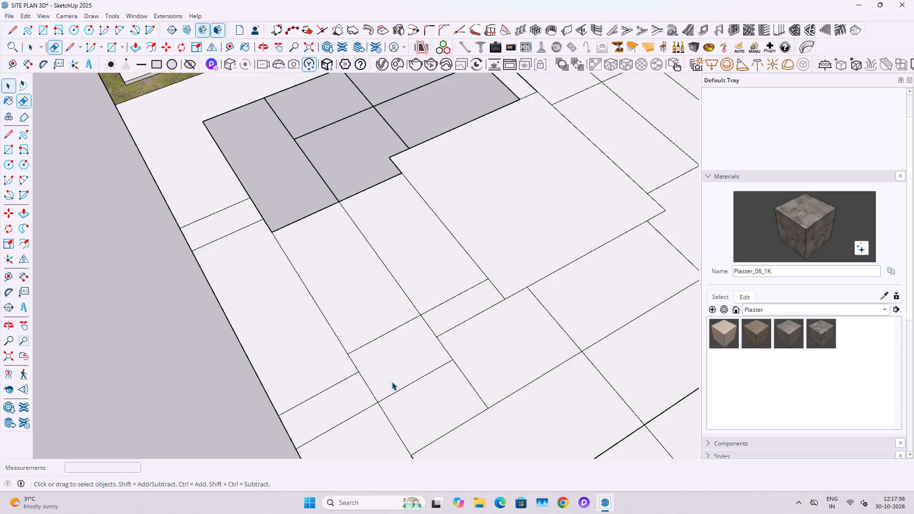
Draw rectangles over the unfilled panels: about 6' 4 1/8" by 2' 8 1/2" over the long strip, 5' 5 3/16" by 5' 4 15/16" over the square pair.
{"action": "scroll", "coordinate": [368, 317], "scroll_direction": "down", "scroll_amount": 4}
{"action": "middle_click_drag", "start_coordinate": [404, 295], "coordinate": [451, 398], "text": "shift"}
{"action": "scroll", "coordinate": [374, 329], "scroll_direction": "up", "scroll_amount": 3}
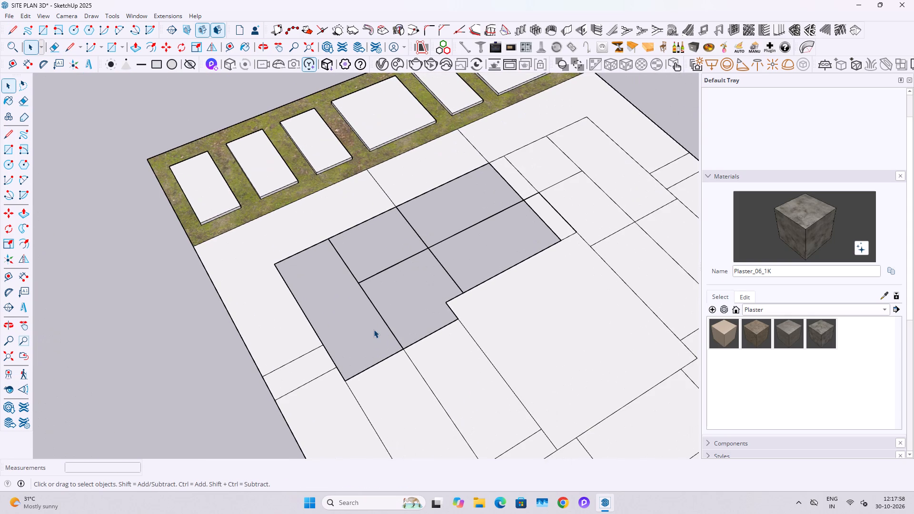
{"action": "key", "text": "f"}
{"action": "key", "text": "space"}
{"action": "key", "text": "r"}
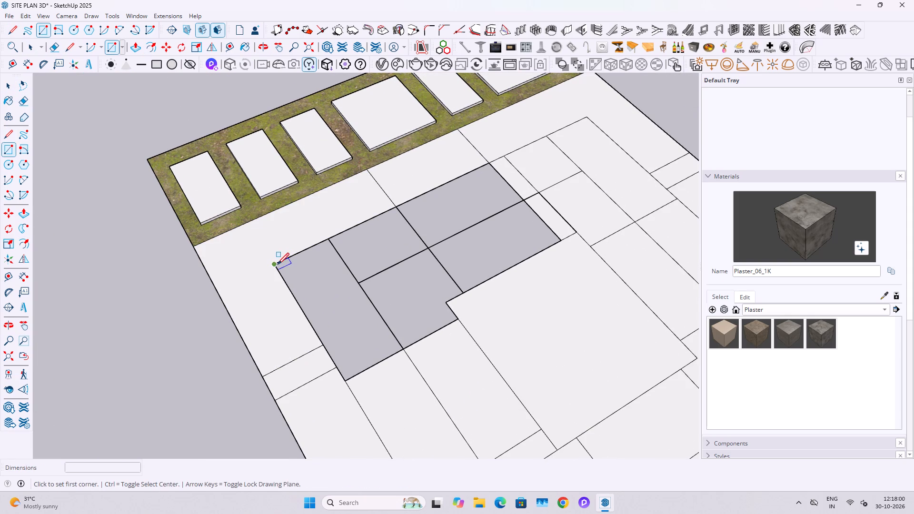
{"action": "left_click", "coordinate": [277, 266]}
{"action": "left_click", "coordinate": [403, 349]}
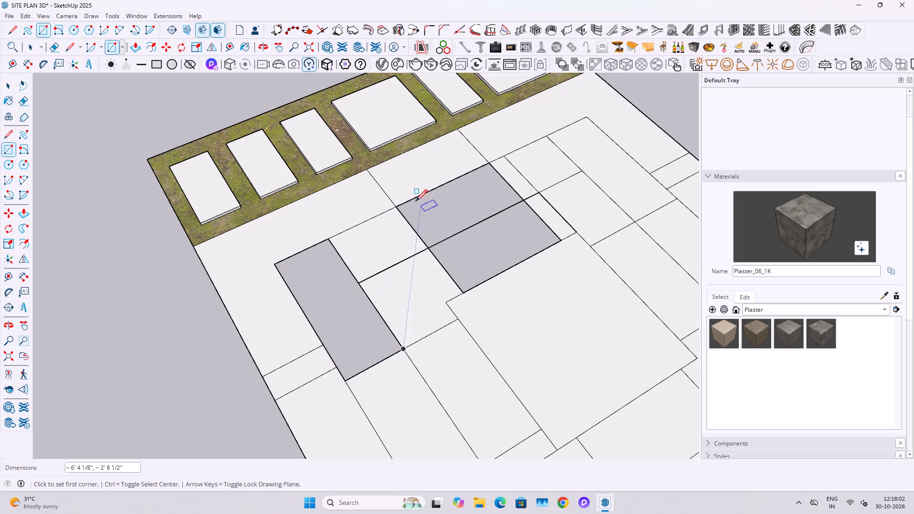
{"action": "left_click_drag", "start_coordinate": [400, 208], "coordinate": [406, 211]}
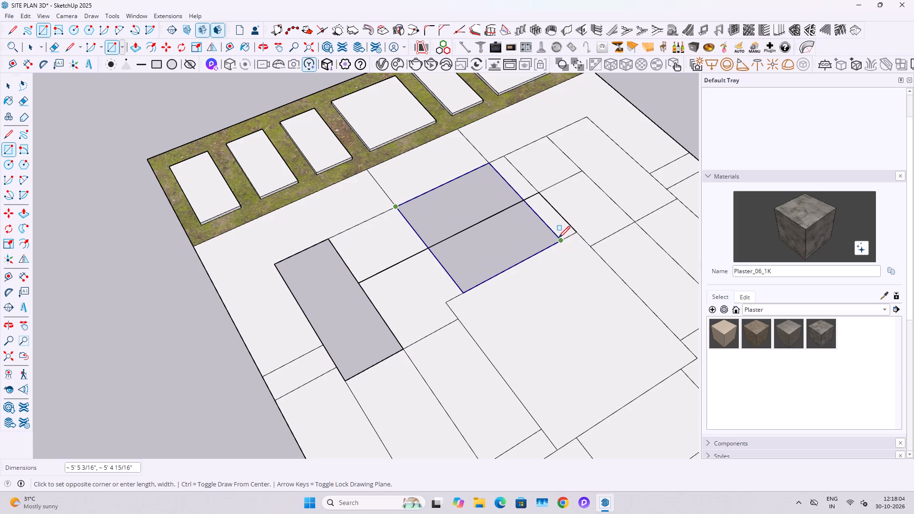
{"action": "left_click", "coordinate": [558, 239]}
{"action": "left_click", "coordinate": [330, 241]}
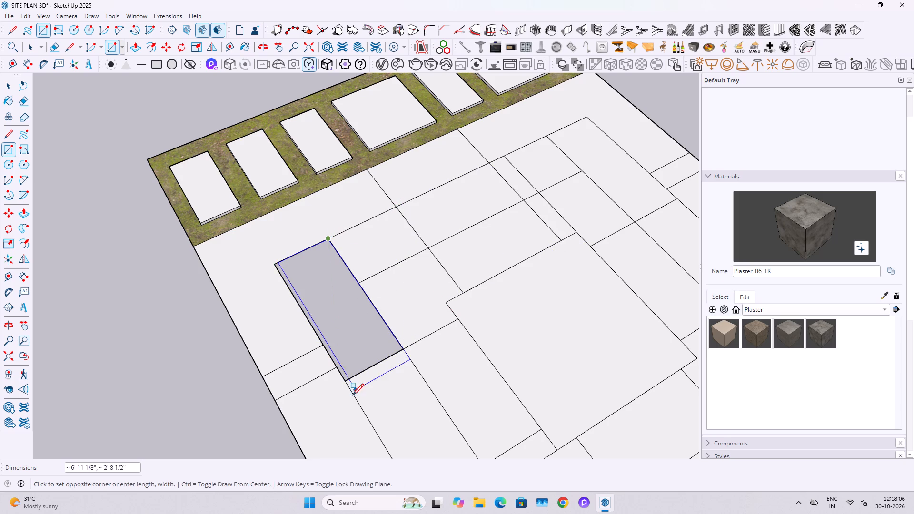
{"action": "left_click", "coordinate": [346, 384]}
Draw a line about 2' 8 1/2" across the still unfilled long strip, continuing the neighbouring panel joint.
{"action": "key", "text": "space"}
{"action": "scroll", "coordinate": [388, 299], "scroll_direction": "up", "scroll_amount": 2}
{"action": "key", "text": "l"}
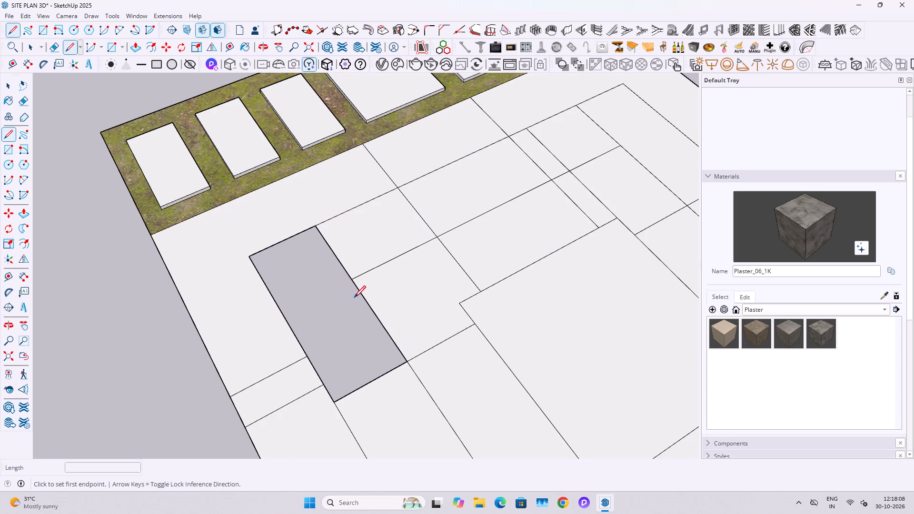
{"action": "left_click", "coordinate": [353, 280]}
{"action": "left_click", "coordinate": [284, 313]}
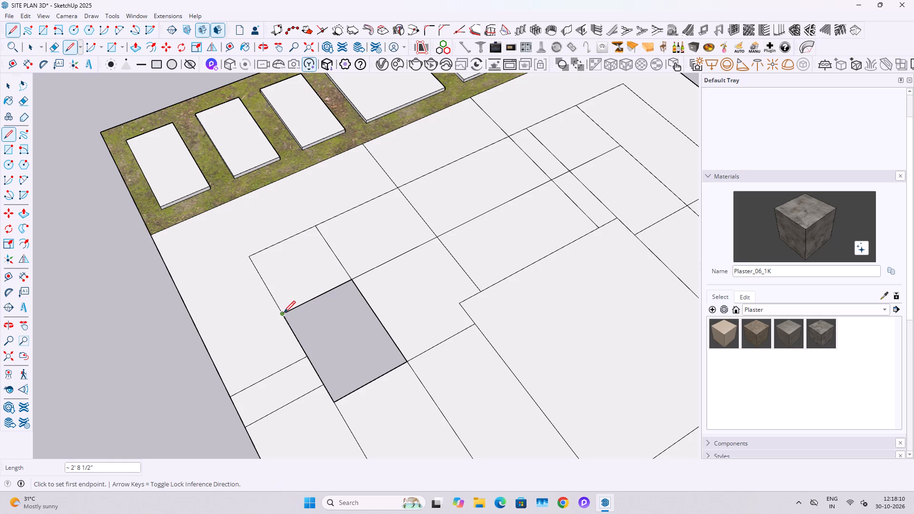
Draw both diagonals, about 4' 6 1/4" each, across the remaining unfilled part of the strip.
{"action": "left_click", "coordinate": [284, 314]}
{"action": "left_click", "coordinate": [404, 361]}
{"action": "left_click", "coordinate": [354, 281]}
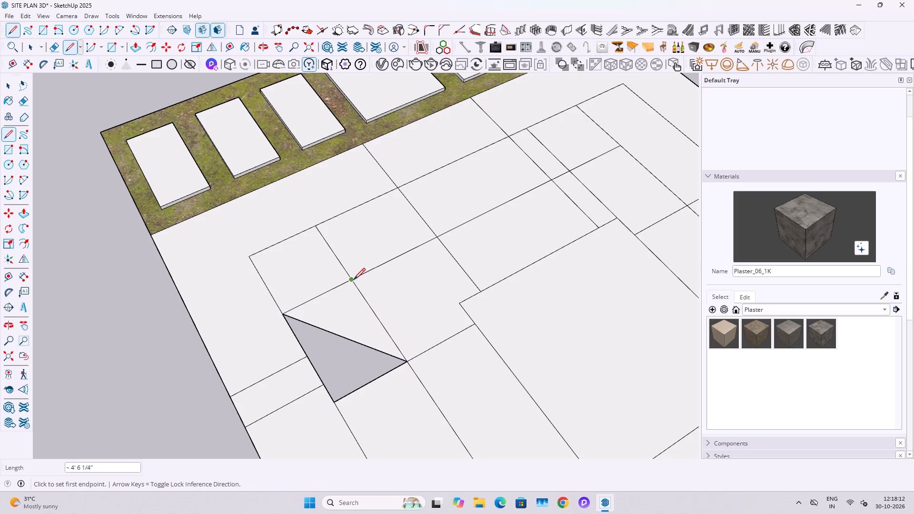
{"action": "left_click", "coordinate": [339, 405]}
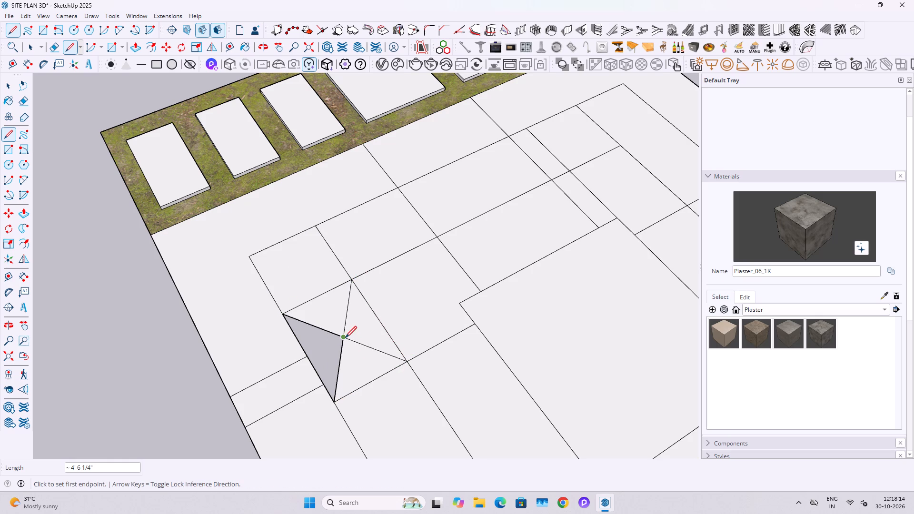
Draw a line from the diagonals' crossing to the panel's open side, and close the remaining triangle along that side.
{"action": "left_click", "coordinate": [345, 339]}
{"action": "left_click", "coordinate": [310, 355]}
{"action": "left_click", "coordinate": [312, 357]}
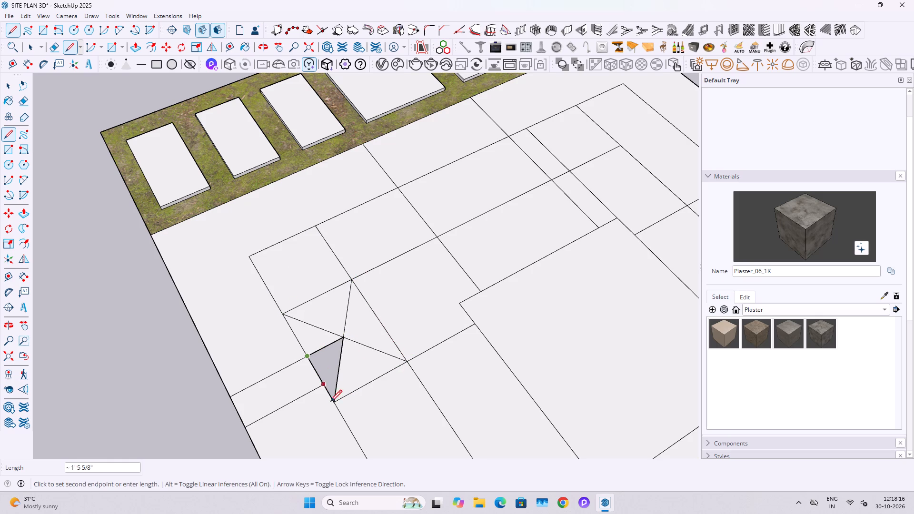
{"action": "left_click", "coordinate": [333, 405]}
Erase the diagonals and helper line inside the panel, leaving one clean face.
{"action": "key", "text": "space"}
{"action": "key", "text": "e"}
{"action": "left_click_drag", "start_coordinate": [353, 342], "coordinate": [334, 327]}
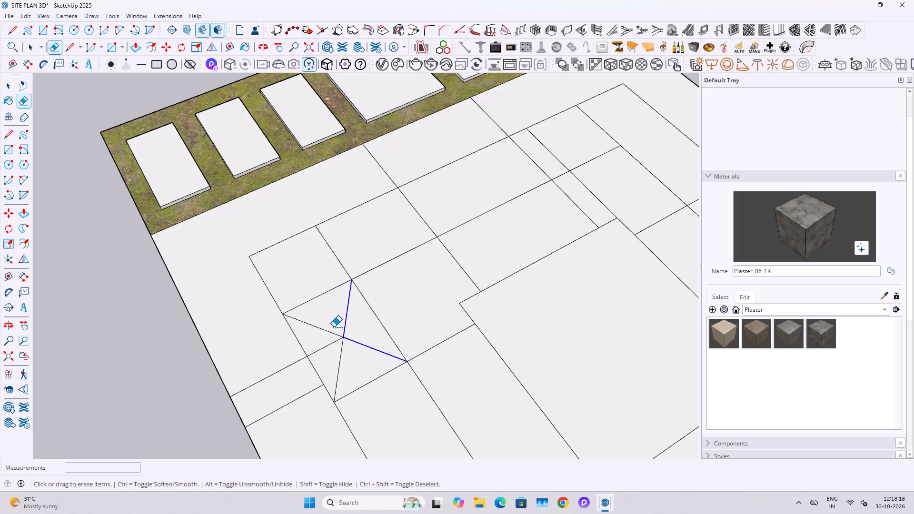
{"action": "left_click_drag", "start_coordinate": [334, 327], "coordinate": [327, 345]}
{"action": "left_click_drag", "start_coordinate": [329, 340], "coordinate": [335, 326]}
Erase the joint lines in the inner ring around the central square, keeping the ring's outlines.
{"action": "scroll", "coordinate": [398, 328], "scroll_direction": "down", "scroll_amount": 11}
{"action": "middle_click_drag", "start_coordinate": [449, 356], "coordinate": [604, 362]}
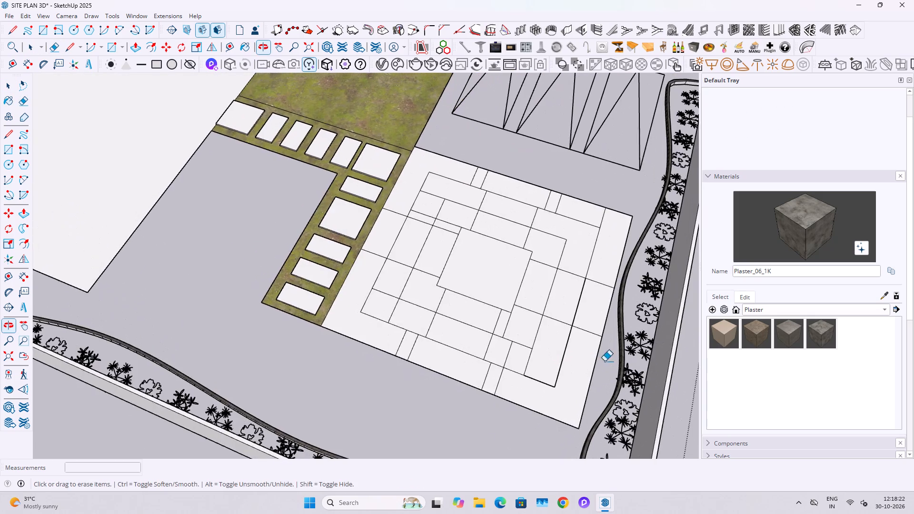
{"action": "scroll", "coordinate": [494, 319], "scroll_direction": "down", "scroll_amount": 11}
{"action": "scroll", "coordinate": [469, 314], "scroll_direction": "up", "scroll_amount": 12, "text": "shift"}
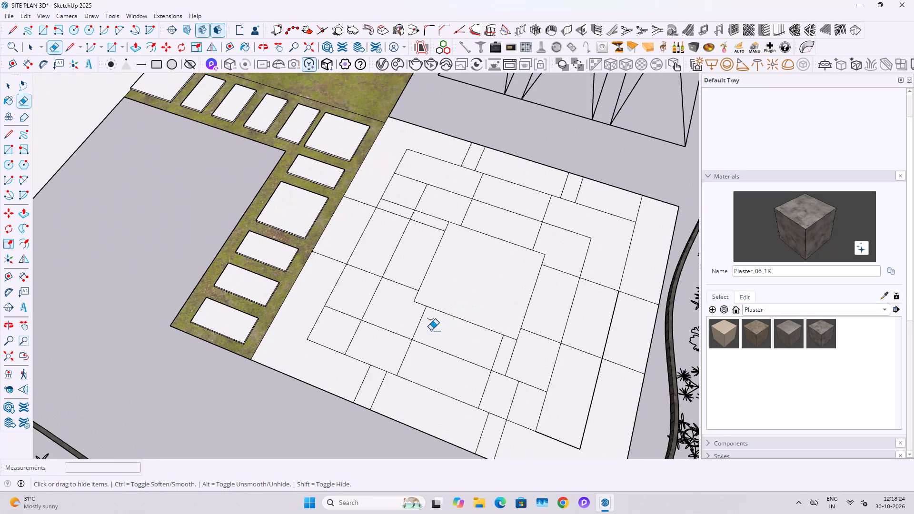
{"action": "left_click_drag", "start_coordinate": [427, 335], "coordinate": [423, 345]}
{"action": "key", "text": "ctrl+z"}
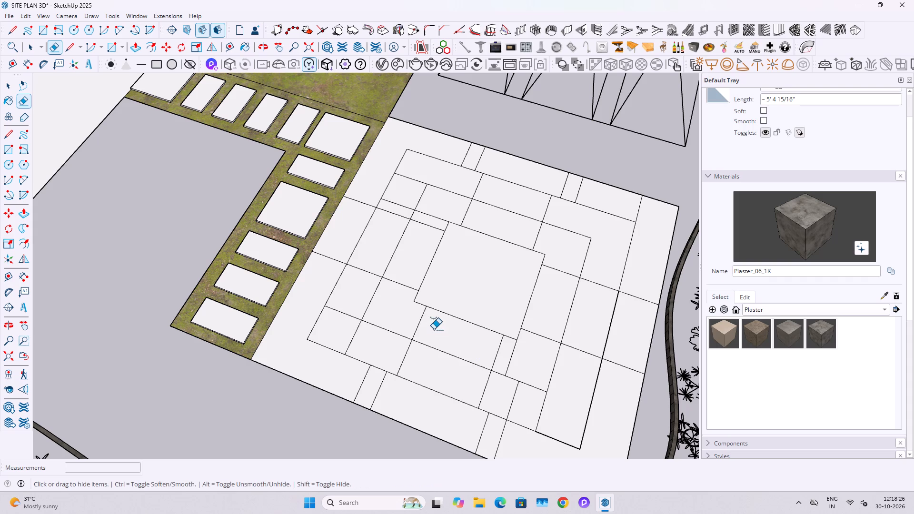
{"action": "left_click_drag", "start_coordinate": [427, 326], "coordinate": [454, 212]}
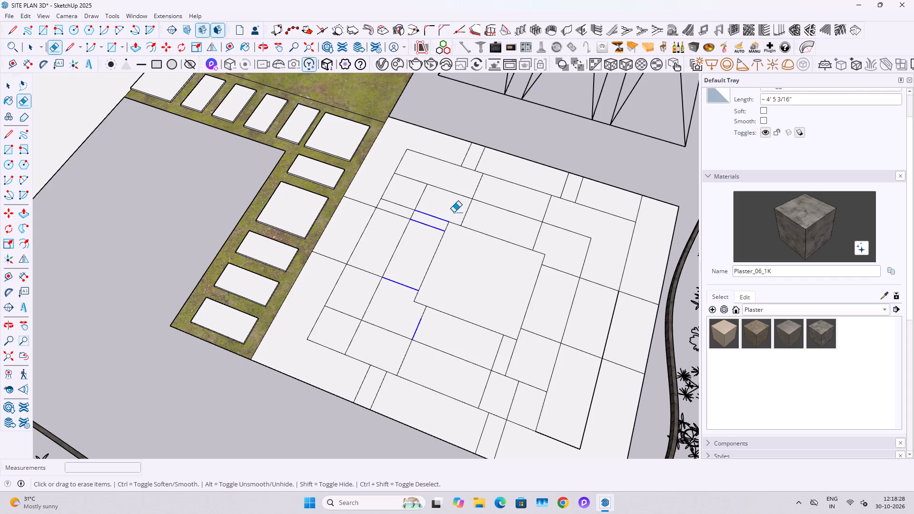
{"action": "left_click_drag", "start_coordinate": [454, 212], "coordinate": [489, 351]}
{"action": "left_click_drag", "start_coordinate": [407, 314], "coordinate": [437, 324]}
Erase the joint lines in the middle ring on the side facing the stepping-stone strip and along the adjoining near side.
{"action": "scroll", "coordinate": [425, 238], "scroll_direction": "up", "scroll_amount": 1}
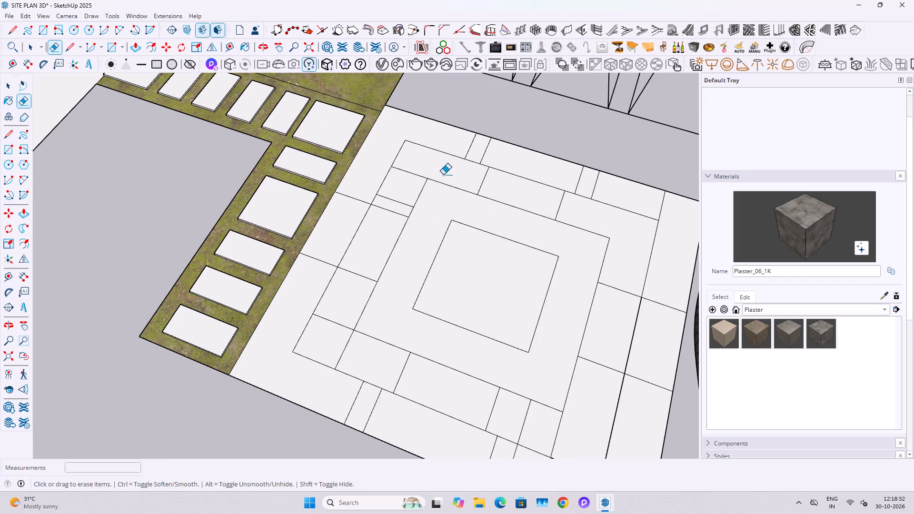
{"action": "left_click_drag", "start_coordinate": [395, 195], "coordinate": [361, 287]}
{"action": "left_click_drag", "start_coordinate": [334, 326], "coordinate": [337, 320]}
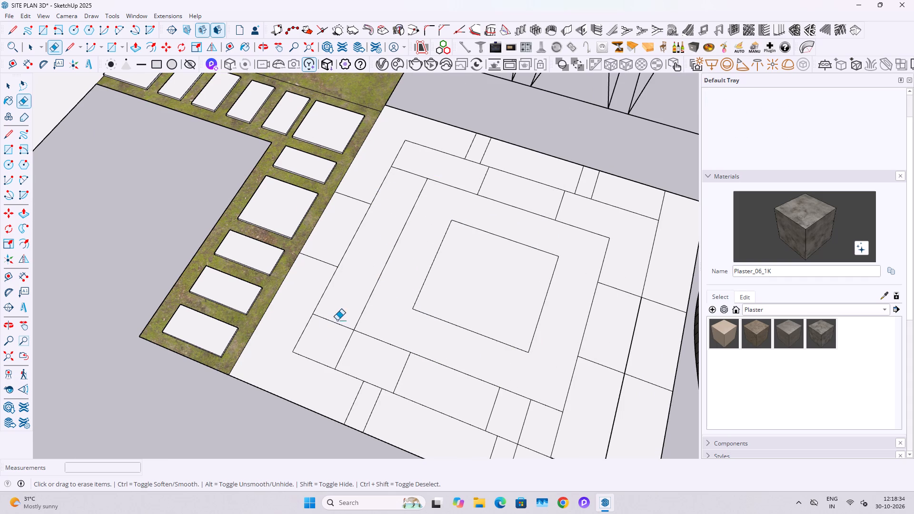
{"action": "left_click_drag", "start_coordinate": [337, 320], "coordinate": [536, 432]}
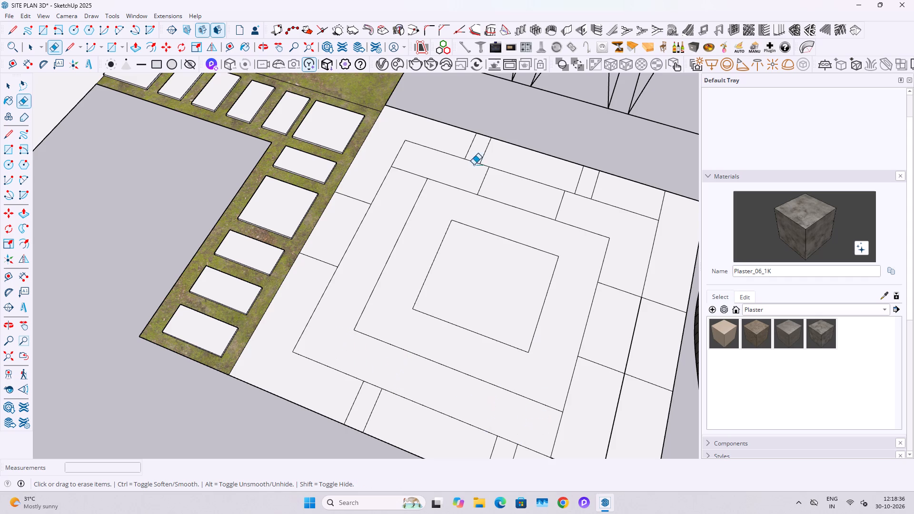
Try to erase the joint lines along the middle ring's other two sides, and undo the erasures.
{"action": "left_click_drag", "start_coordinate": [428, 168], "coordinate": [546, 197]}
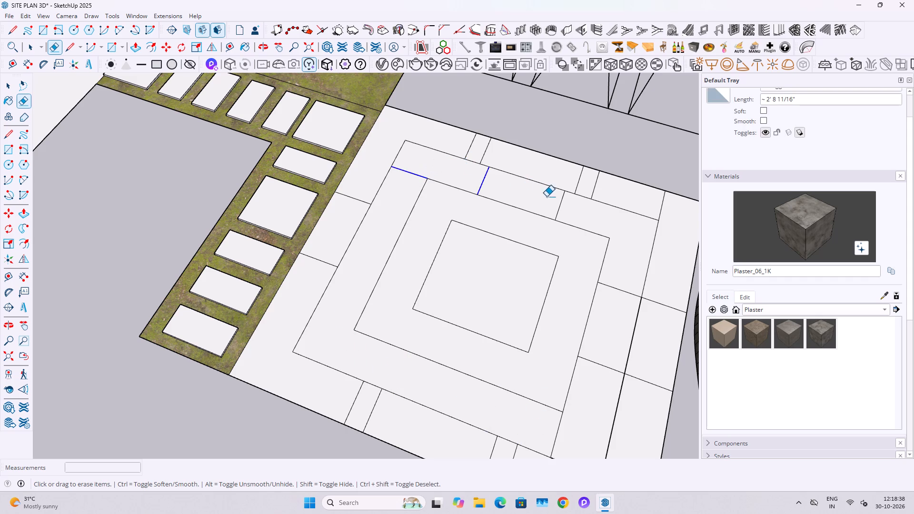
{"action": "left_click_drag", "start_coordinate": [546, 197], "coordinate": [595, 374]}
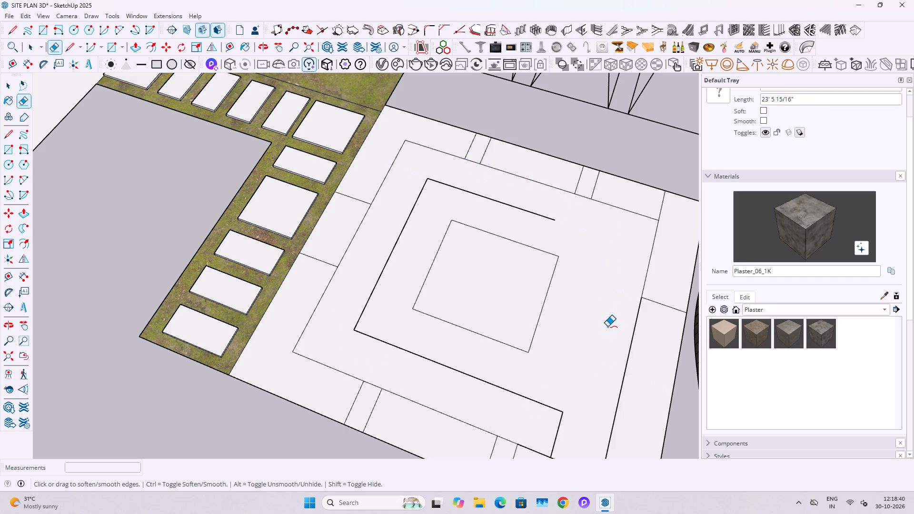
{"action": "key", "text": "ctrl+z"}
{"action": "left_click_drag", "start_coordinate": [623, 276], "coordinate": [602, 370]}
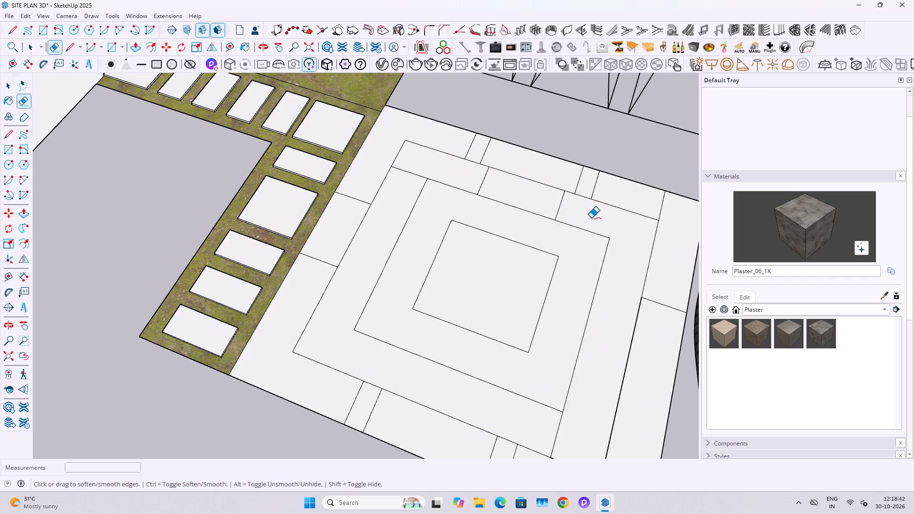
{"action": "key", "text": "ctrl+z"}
Erase the remaining joint lines in the middle ring along its other two sides, keeping the ring's outlines.
{"action": "left_click_drag", "start_coordinate": [599, 358], "coordinate": [599, 371]}
{"action": "left_click_drag", "start_coordinate": [617, 290], "coordinate": [609, 251]}
{"action": "left_click_drag", "start_coordinate": [579, 216], "coordinate": [405, 178]}
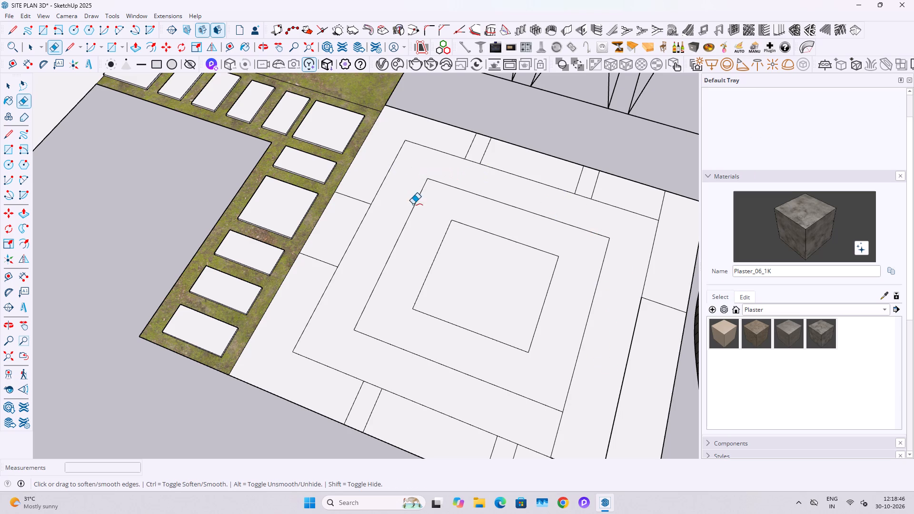
Erase all joint lines crossing the outer border of the square paving, leaving one continuous band.
{"action": "scroll", "coordinate": [403, 305], "scroll_direction": "down", "scroll_amount": 6}
{"action": "middle_click_drag", "start_coordinate": [415, 327], "coordinate": [537, 258]}
{"action": "scroll", "coordinate": [467, 299], "scroll_direction": "up", "scroll_amount": 5}
{"action": "key", "text": "space"}
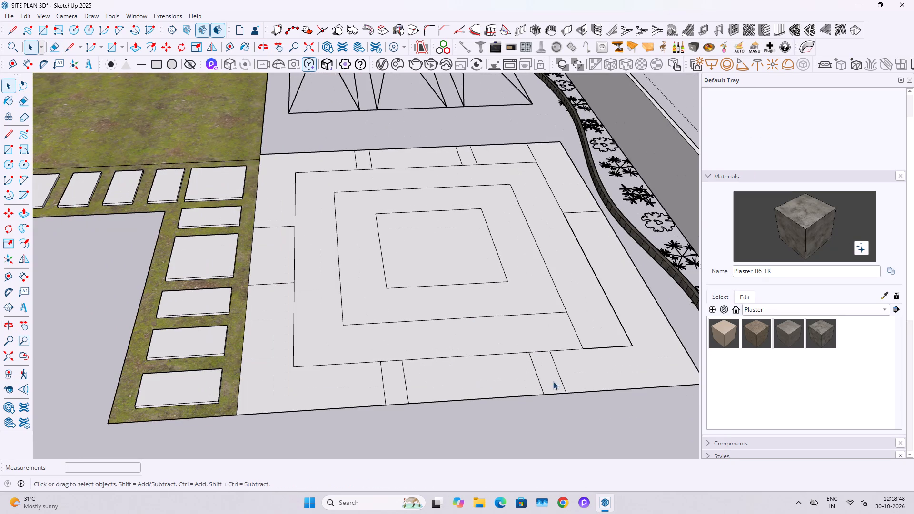
{"action": "key", "text": "e"}
{"action": "left_click_drag", "start_coordinate": [586, 372], "coordinate": [392, 392]}
{"action": "left_click_drag", "start_coordinate": [353, 376], "coordinate": [416, 381]}
{"action": "left_click_drag", "start_coordinate": [261, 305], "coordinate": [274, 214]}
{"action": "left_click_drag", "start_coordinate": [344, 162], "coordinate": [433, 151]}
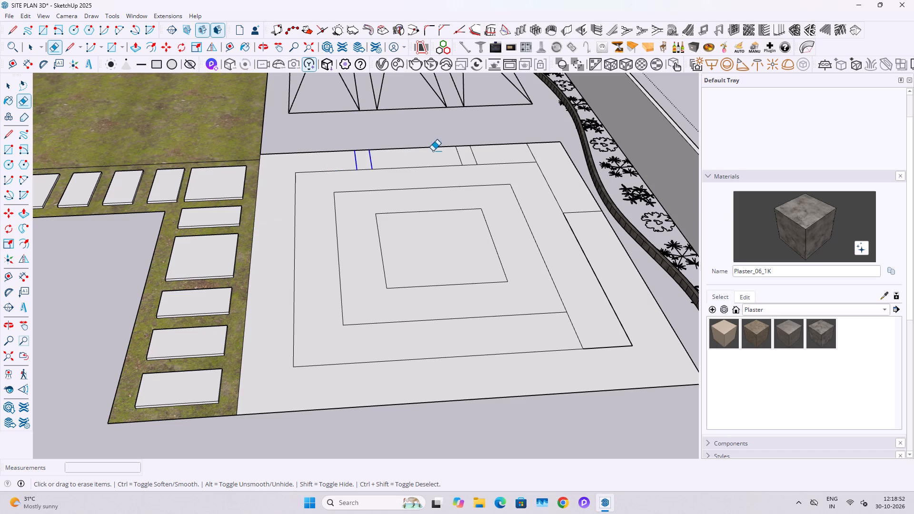
{"action": "left_click_drag", "start_coordinate": [433, 151], "coordinate": [577, 220]}
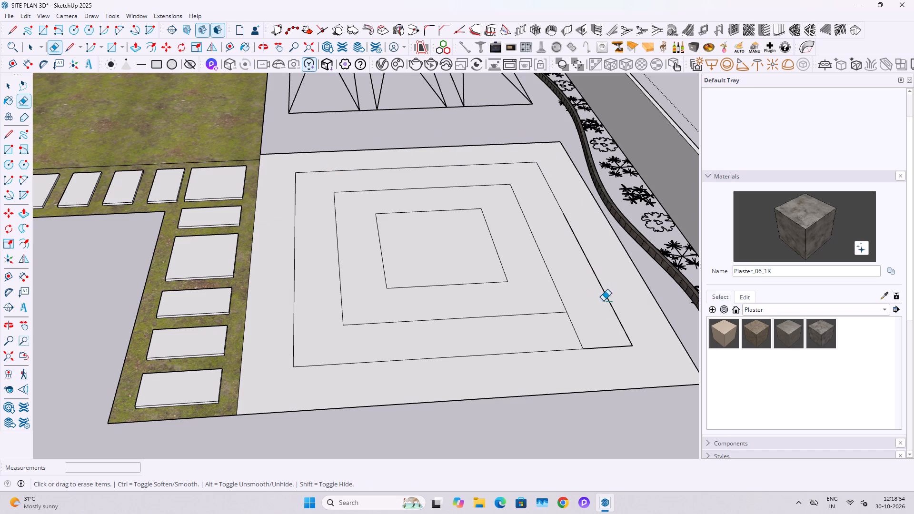
Redraw the short outer edge at the middle ring's corner so the ring separates from the outer border, checking the faces by selection.
{"action": "key", "text": "space"}
{"action": "left_click", "coordinate": [613, 309]}
{"action": "left_click", "coordinate": [590, 310]}
{"action": "left_click", "coordinate": [622, 310]}
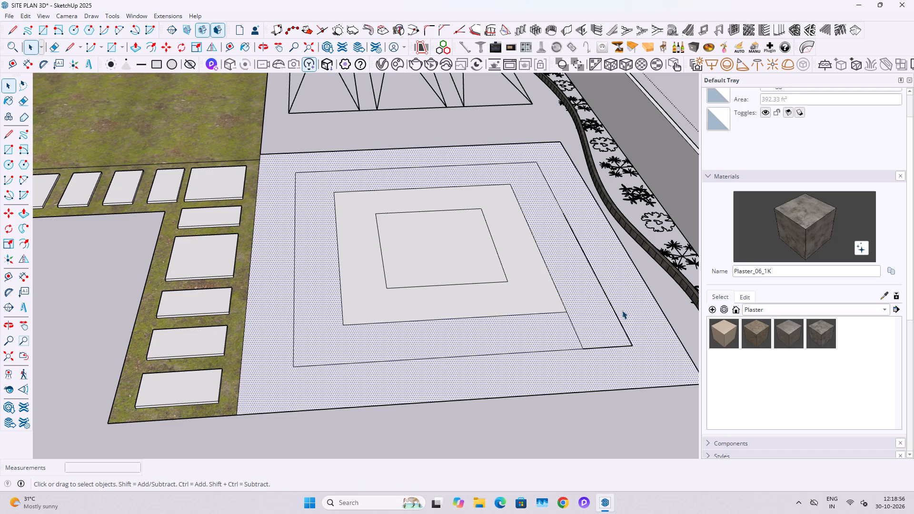
{"action": "key", "text": "l"}
{"action": "left_click", "coordinate": [582, 349]}
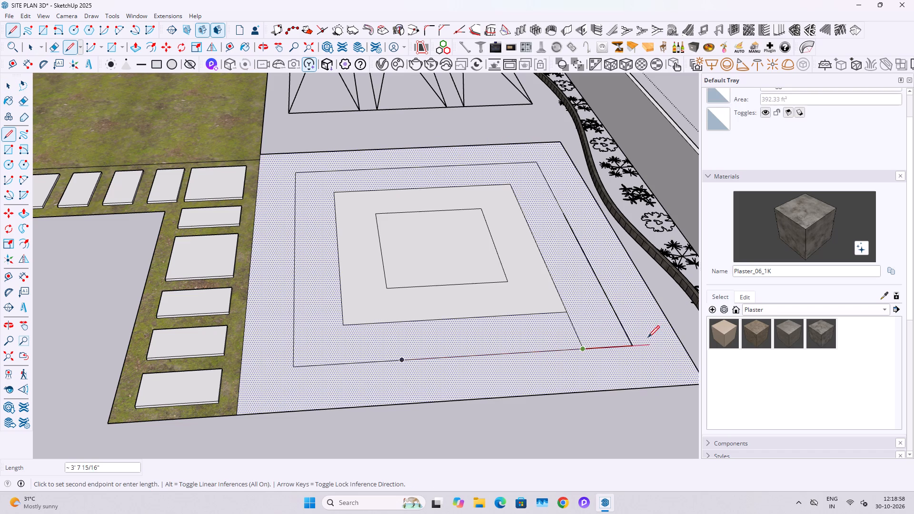
{"action": "left_click", "coordinate": [633, 343]}
{"action": "key", "text": "space"}
{"action": "left_click", "coordinate": [547, 244]}
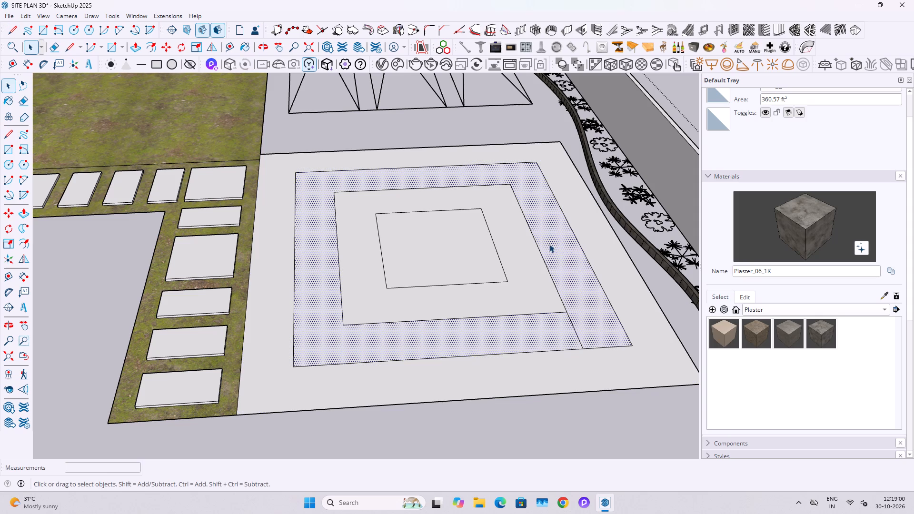
{"action": "left_click", "coordinate": [592, 328]}
Erase the leftover line across the middle ring's corner, and select the ring to check that it is one face.
{"action": "key", "text": "e"}
{"action": "left_click_drag", "start_coordinate": [569, 340], "coordinate": [572, 340]}
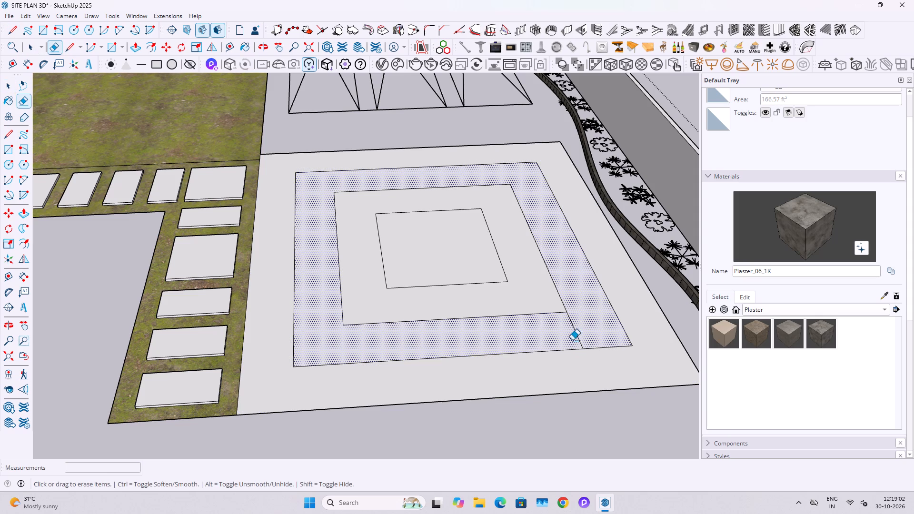
{"action": "left_click_drag", "start_coordinate": [572, 340], "coordinate": [588, 337]}
{"action": "key", "text": "space"}
{"action": "left_click", "coordinate": [579, 310]}
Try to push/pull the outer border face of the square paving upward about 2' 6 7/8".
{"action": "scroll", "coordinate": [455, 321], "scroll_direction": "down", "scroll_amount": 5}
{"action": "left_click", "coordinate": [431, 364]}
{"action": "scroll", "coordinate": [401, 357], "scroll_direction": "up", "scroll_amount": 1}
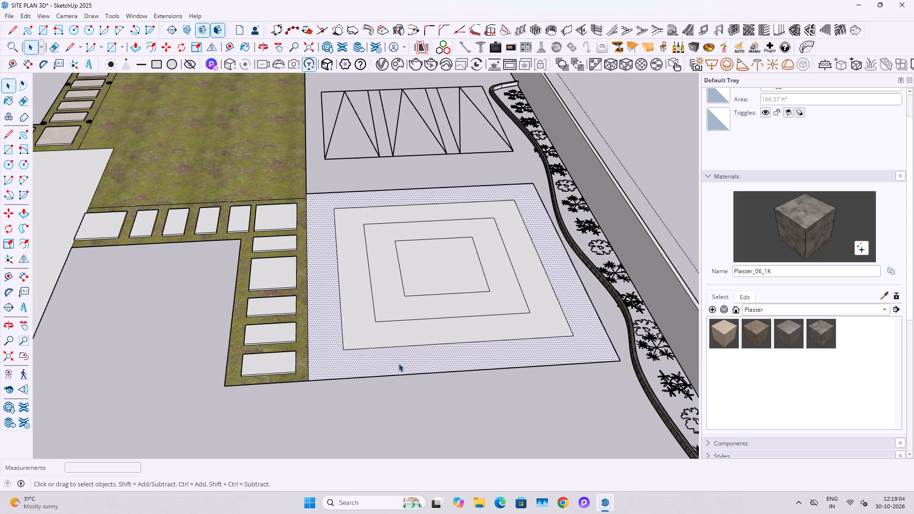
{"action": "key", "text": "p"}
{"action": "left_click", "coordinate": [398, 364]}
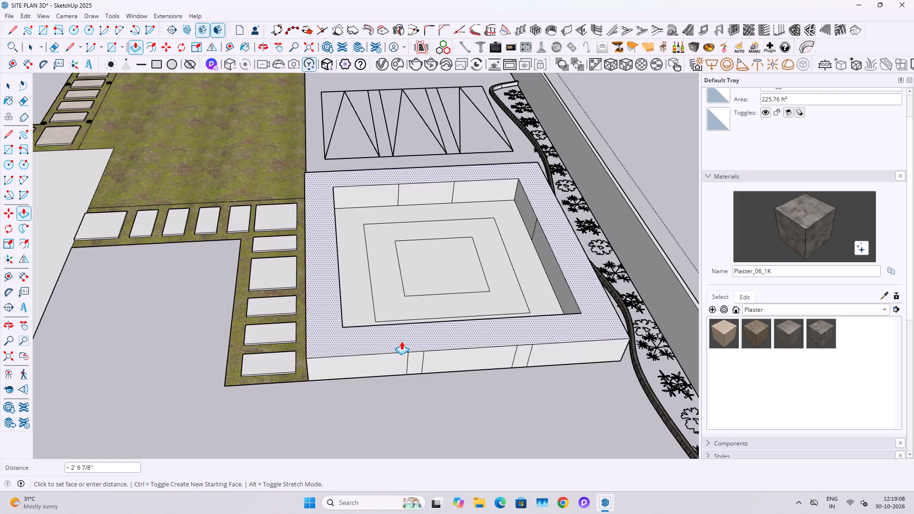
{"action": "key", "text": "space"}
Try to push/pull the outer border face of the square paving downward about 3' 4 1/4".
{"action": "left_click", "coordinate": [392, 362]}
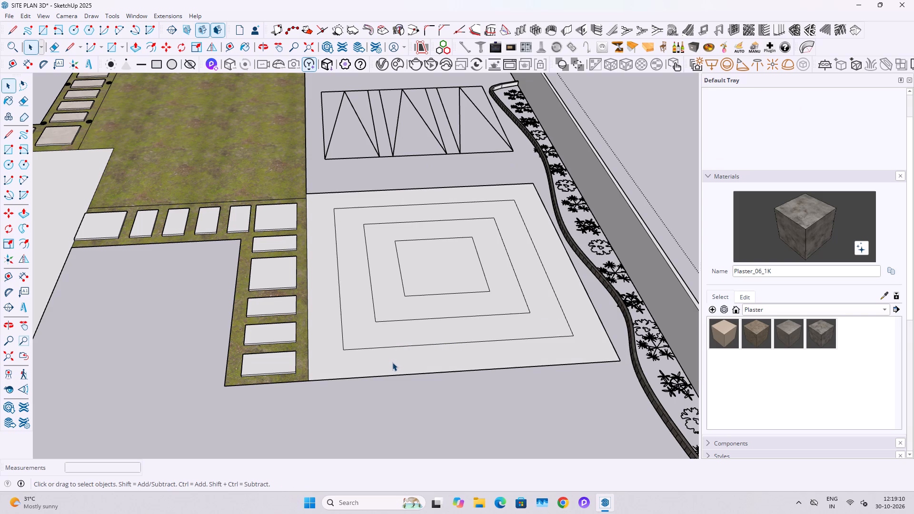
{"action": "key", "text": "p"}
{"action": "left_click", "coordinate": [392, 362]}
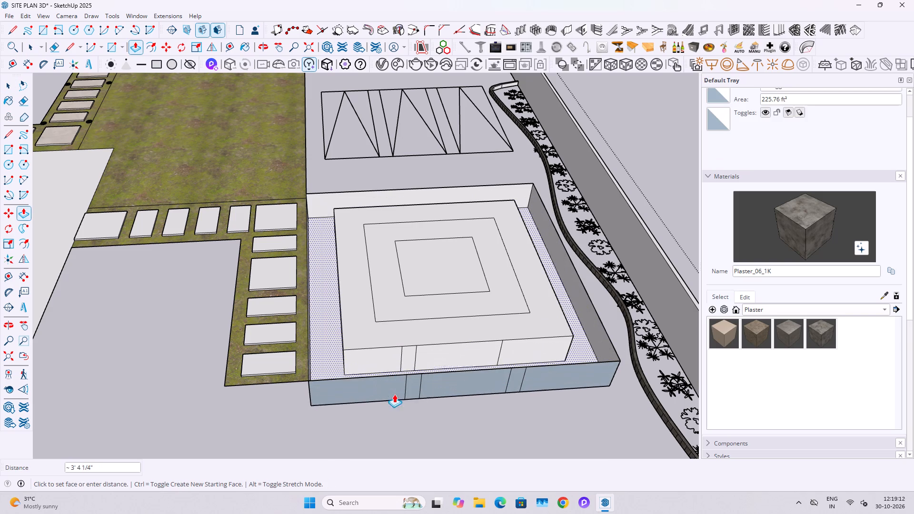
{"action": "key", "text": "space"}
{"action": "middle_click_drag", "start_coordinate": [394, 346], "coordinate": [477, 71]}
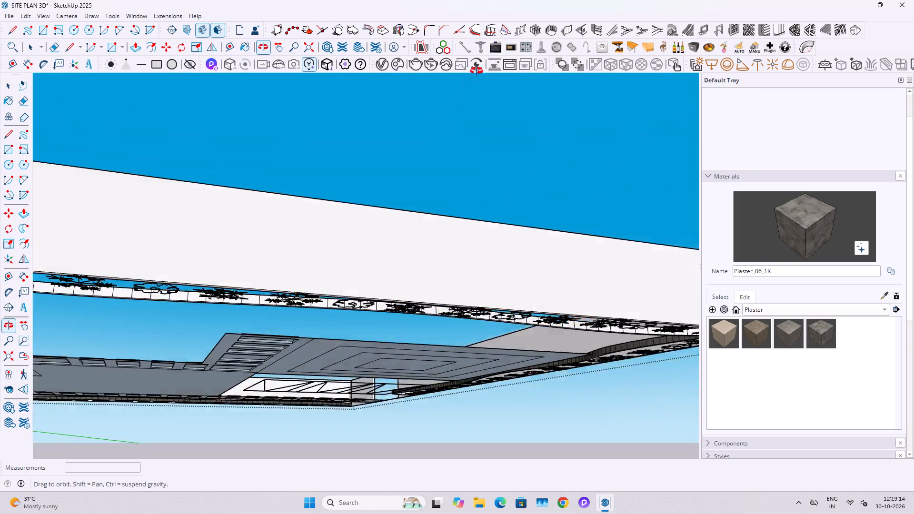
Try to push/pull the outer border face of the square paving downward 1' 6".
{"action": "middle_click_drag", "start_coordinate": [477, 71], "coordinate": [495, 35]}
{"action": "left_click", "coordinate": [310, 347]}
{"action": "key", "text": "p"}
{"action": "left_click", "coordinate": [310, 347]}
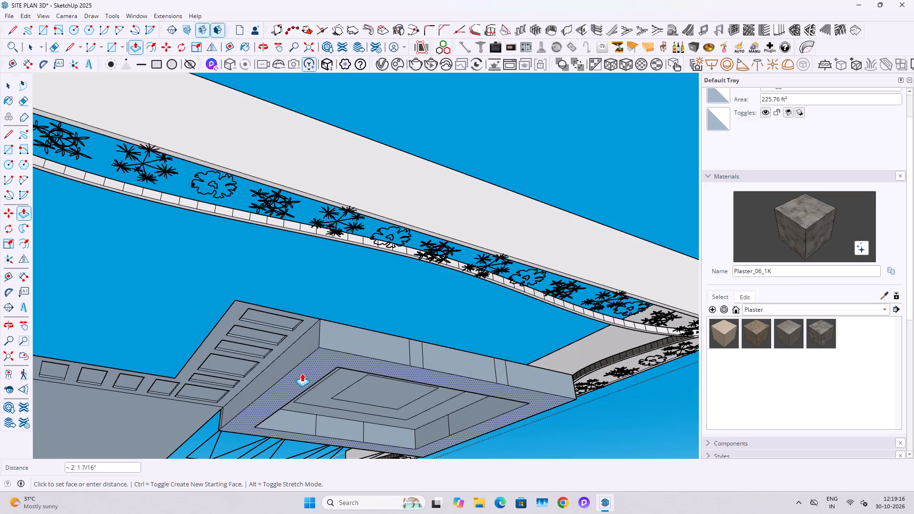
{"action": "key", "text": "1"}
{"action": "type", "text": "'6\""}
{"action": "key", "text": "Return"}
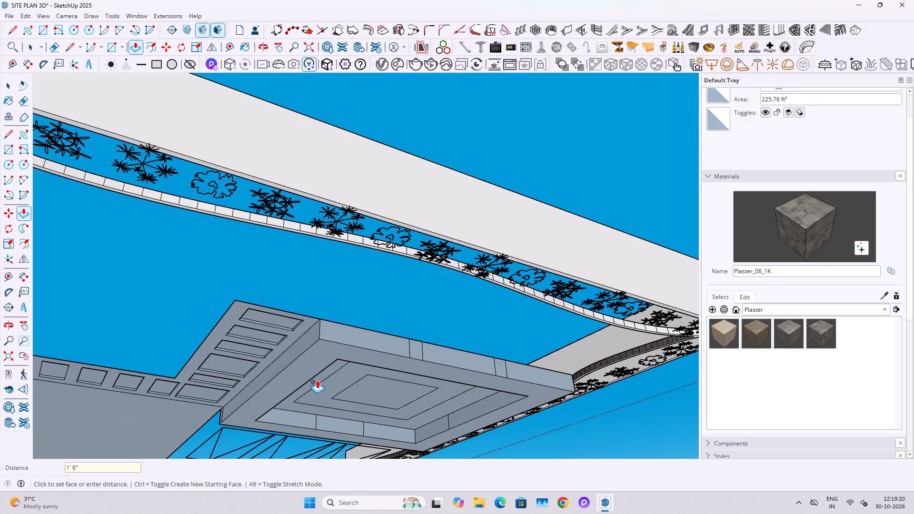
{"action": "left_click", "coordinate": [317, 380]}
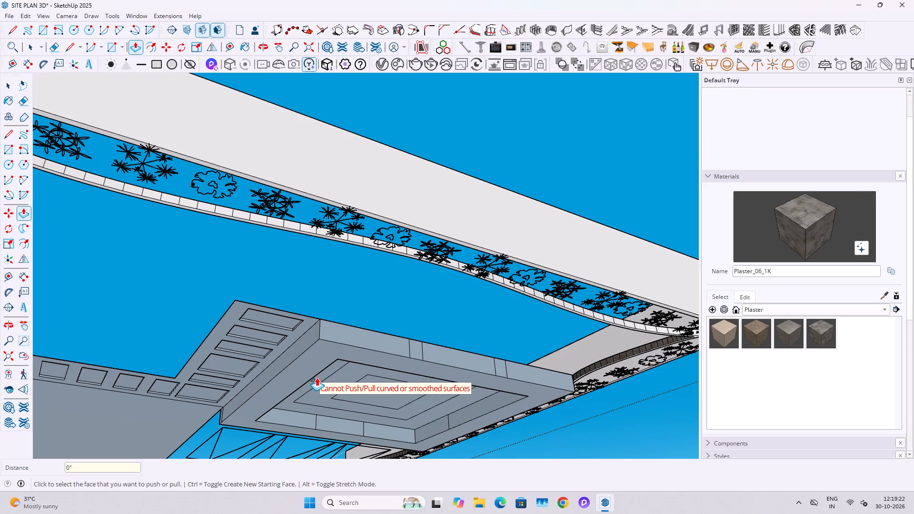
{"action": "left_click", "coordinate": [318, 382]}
Examine the lowered outer border and the paving ring inside it from below and from above, selecting the ring to check it.
{"action": "scroll", "coordinate": [322, 385], "scroll_direction": "up", "scroll_amount": 8}
{"action": "middle_click_drag", "start_coordinate": [325, 406], "coordinate": [256, 343]}
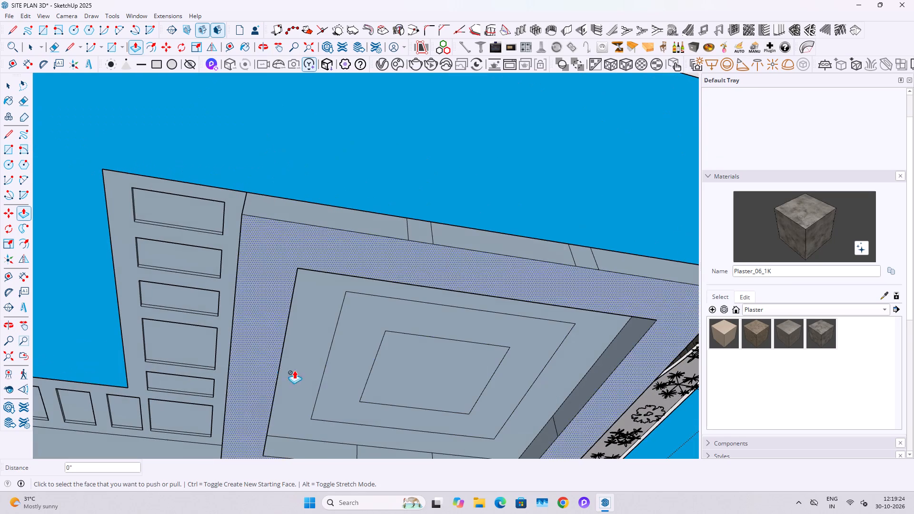
{"action": "left_click", "coordinate": [303, 375]}
{"action": "key", "text": "space"}
{"action": "middle_click_drag", "start_coordinate": [318, 354], "coordinate": [260, 318]}
{"action": "left_click", "coordinate": [315, 332]}
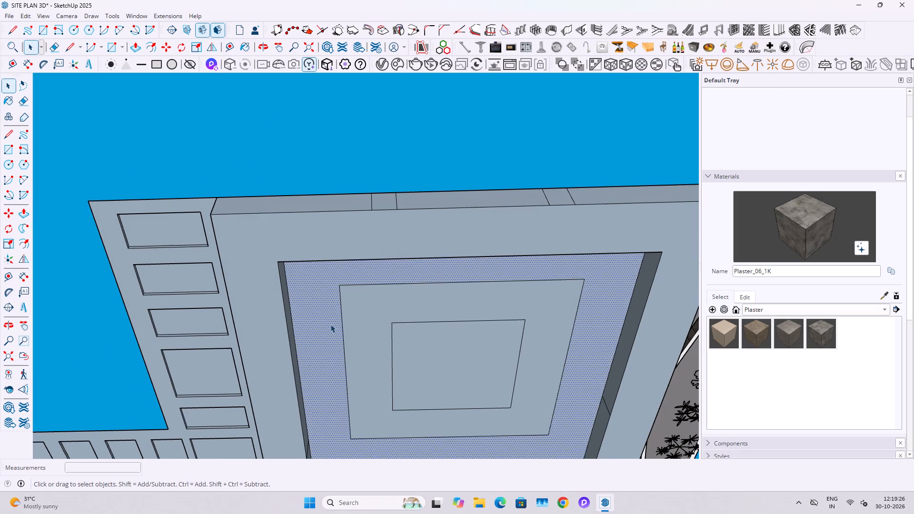
{"action": "middle_click_drag", "start_coordinate": [330, 324], "coordinate": [325, 513]}
{"action": "scroll", "coordinate": [339, 307], "scroll_direction": "up", "scroll_amount": 1}
{"action": "middle_click_drag", "start_coordinate": [339, 307], "coordinate": [337, 440]}
{"action": "scroll", "coordinate": [326, 279], "scroll_direction": "down", "scroll_amount": 13}
{"action": "middle_click_drag", "start_coordinate": [379, 210], "coordinate": [365, 319]}
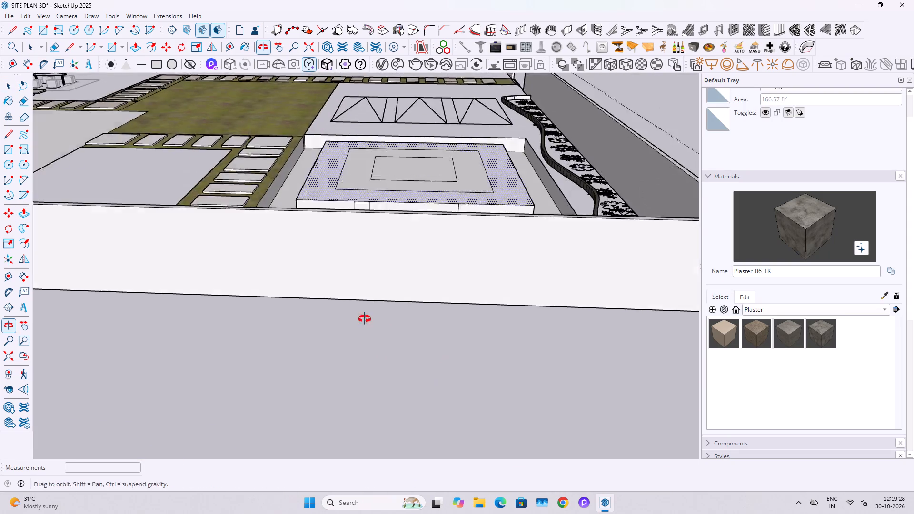
{"action": "middle_click_drag", "start_coordinate": [365, 319], "coordinate": [364, 354]}
{"action": "scroll", "coordinate": [364, 171], "scroll_direction": "up", "scroll_amount": 2}
{"action": "middle_click_drag", "start_coordinate": [367, 161], "coordinate": [245, 488], "text": "shift"}
{"action": "scroll", "coordinate": [211, 340], "scroll_direction": "up", "scroll_amount": 2}
{"action": "middle_click_drag", "start_coordinate": [227, 407], "coordinate": [103, 386]}
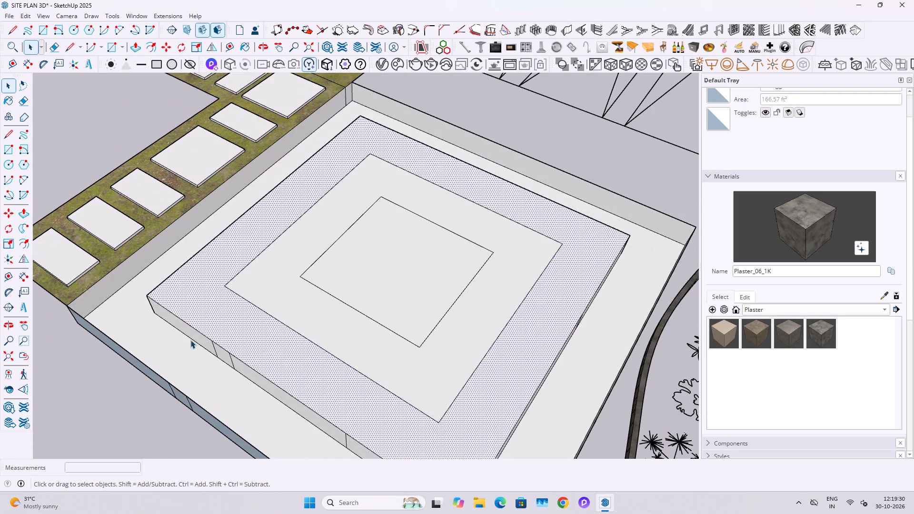
{"action": "middle_click_drag", "start_coordinate": [193, 337], "coordinate": [37, 287]}
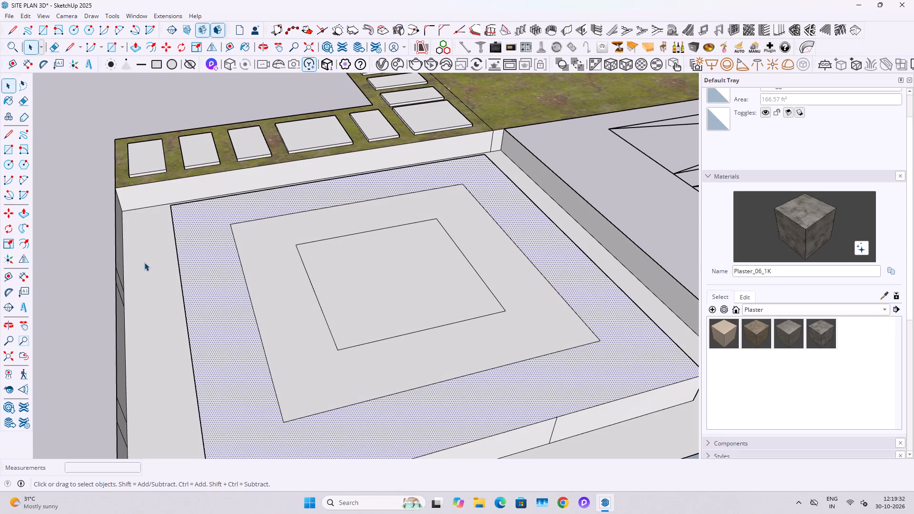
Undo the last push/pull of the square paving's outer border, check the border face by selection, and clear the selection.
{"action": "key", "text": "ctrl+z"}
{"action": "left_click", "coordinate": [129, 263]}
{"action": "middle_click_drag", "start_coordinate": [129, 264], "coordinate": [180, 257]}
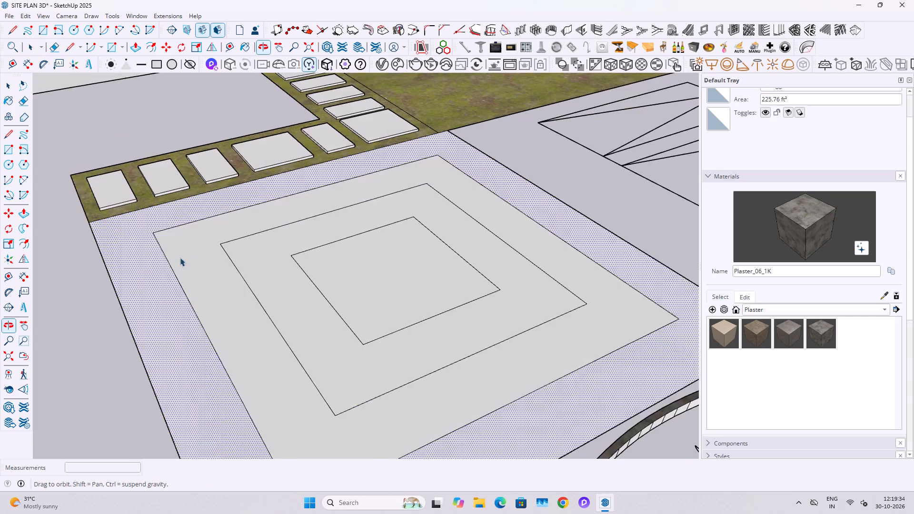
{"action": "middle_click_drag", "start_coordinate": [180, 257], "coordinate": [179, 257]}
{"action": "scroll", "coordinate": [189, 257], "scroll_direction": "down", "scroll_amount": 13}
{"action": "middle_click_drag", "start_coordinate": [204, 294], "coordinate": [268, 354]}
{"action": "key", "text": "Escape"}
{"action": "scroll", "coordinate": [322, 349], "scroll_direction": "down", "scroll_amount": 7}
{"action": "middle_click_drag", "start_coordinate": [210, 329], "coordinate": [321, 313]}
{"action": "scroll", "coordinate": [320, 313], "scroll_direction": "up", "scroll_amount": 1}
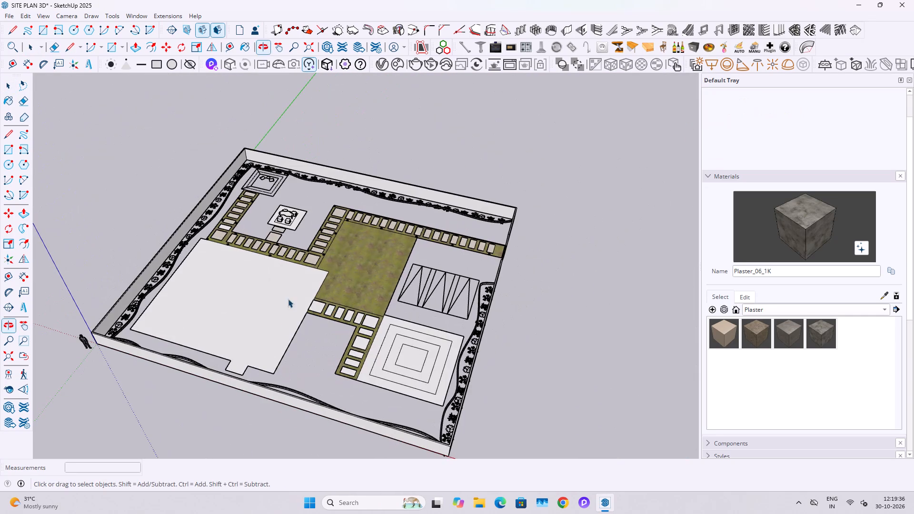
Show the overview of open windows and virtual desktops.
{"action": "left_click", "coordinate": [435, 498]}
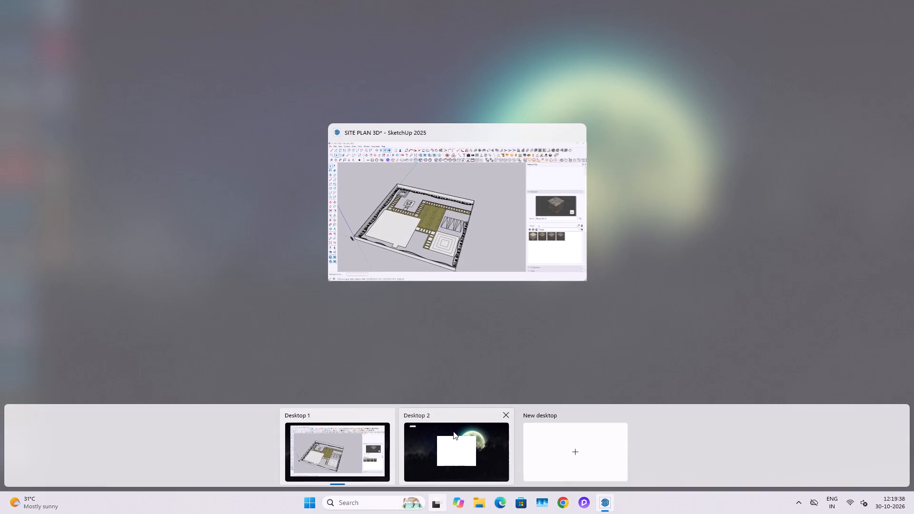
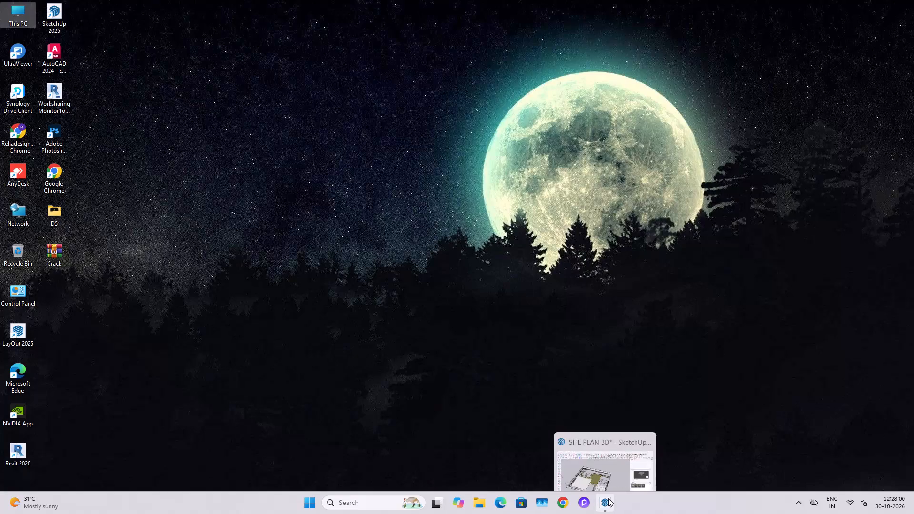
Switch to the SITE PLAN 3D model in SketchUp and sample the Marble_01_1K material from an already paved stepping slab.
{"action": "left_click", "coordinate": [601, 461]}
{"action": "scroll", "coordinate": [306, 306], "scroll_direction": "up", "scroll_amount": 6}
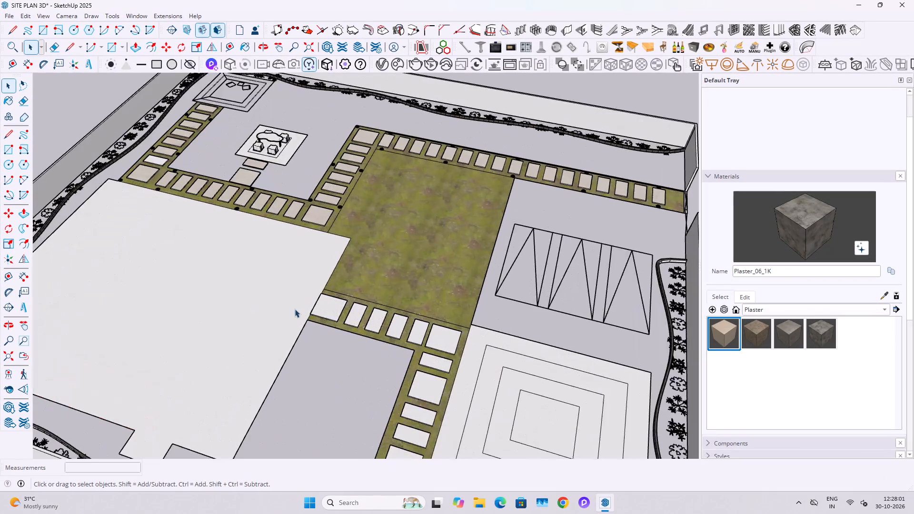
{"action": "scroll", "coordinate": [295, 309], "scroll_direction": "up", "scroll_amount": 5}
{"action": "scroll", "coordinate": [310, 307], "scroll_direction": "down", "scroll_amount": 15}
{"action": "middle_click_drag", "start_coordinate": [328, 324], "coordinate": [235, 382]}
{"action": "scroll", "coordinate": [354, 369], "scroll_direction": "up", "scroll_amount": 14}
{"action": "middle_click_drag", "start_coordinate": [297, 354], "coordinate": [323, 357], "text": "shift"}
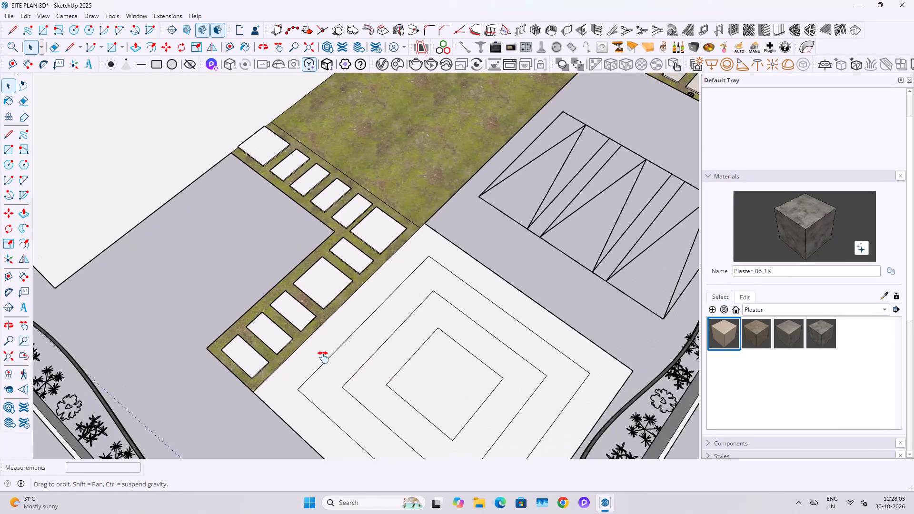
{"action": "middle_click_drag", "start_coordinate": [323, 357], "coordinate": [418, 366], "text": "shift"}
{"action": "scroll", "coordinate": [324, 384], "scroll_direction": "up", "scroll_amount": 12}
{"action": "middle_click_drag", "start_coordinate": [417, 375], "coordinate": [194, 333]}
{"action": "scroll", "coordinate": [258, 315], "scroll_direction": "down", "scroll_amount": 14}
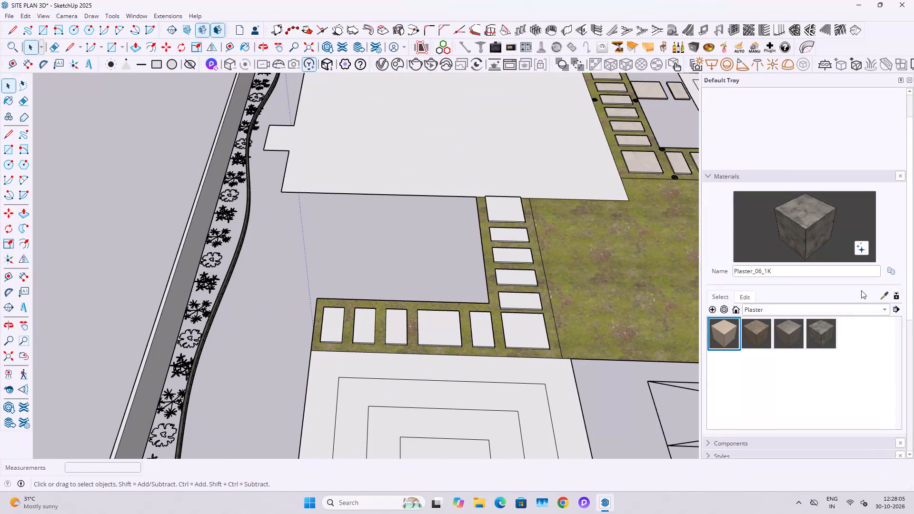
{"action": "left_click", "coordinate": [883, 296]}
{"action": "scroll", "coordinate": [608, 168], "scroll_direction": "up", "scroll_amount": 5}
{"action": "left_click", "coordinate": [661, 158]}
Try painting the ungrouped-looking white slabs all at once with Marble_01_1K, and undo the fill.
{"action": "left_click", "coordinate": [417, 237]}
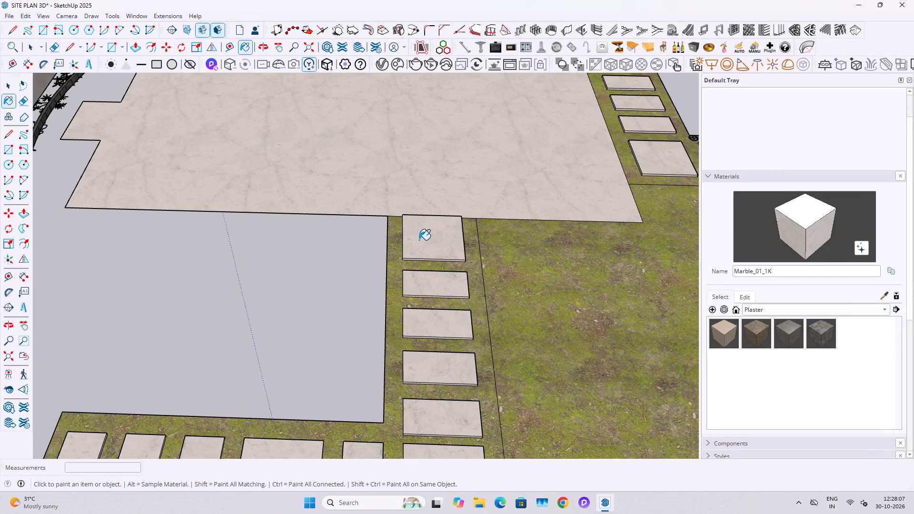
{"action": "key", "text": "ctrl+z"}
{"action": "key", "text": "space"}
Inside the slab group, paint the large first slab beside the building and the second slab's top with Marble_01_1K.
{"action": "double_click", "coordinate": [434, 245]}
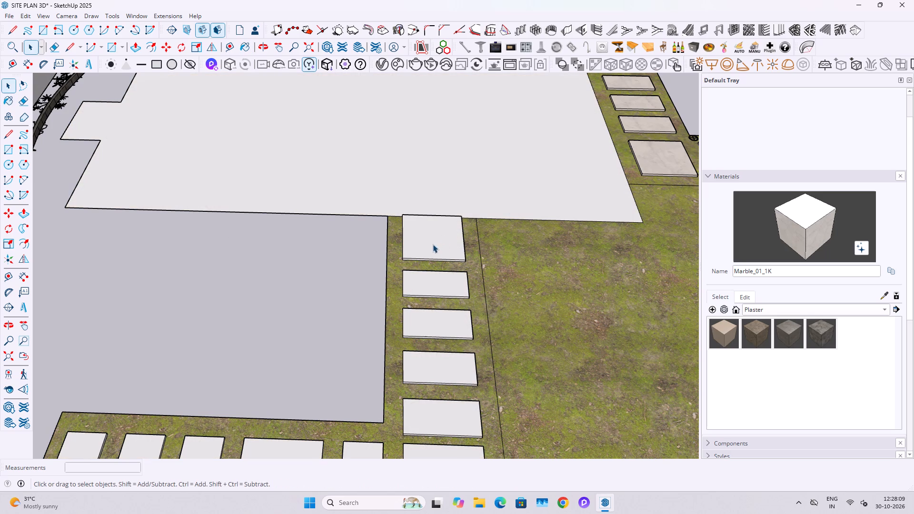
{"action": "left_click", "coordinate": [434, 241]}
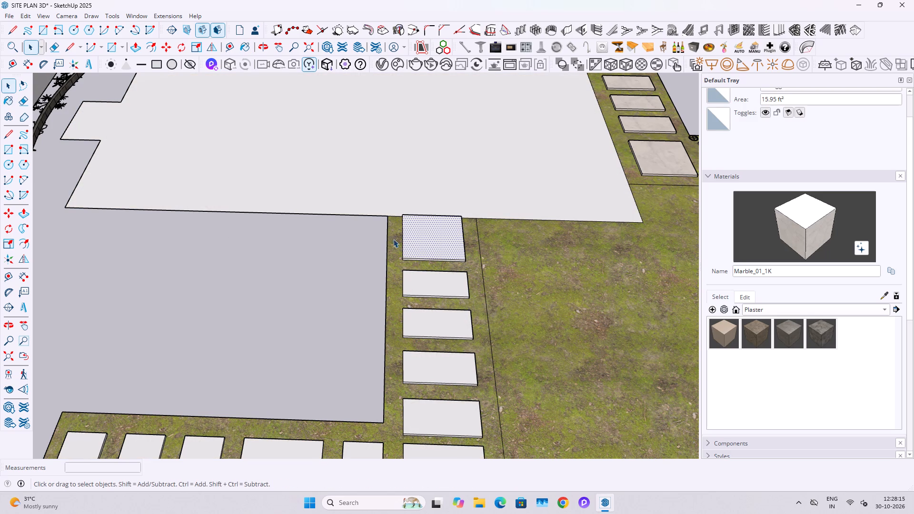
{"action": "left_click_drag", "start_coordinate": [831, 221], "coordinate": [826, 220]}
{"action": "scroll", "coordinate": [513, 259], "scroll_direction": "up", "scroll_amount": 5}
{"action": "left_click", "coordinate": [350, 251]}
{"action": "scroll", "coordinate": [385, 244], "scroll_direction": "down", "scroll_amount": 1}
{"action": "scroll", "coordinate": [385, 244], "scroll_direction": "up", "scroll_amount": 4}
{"action": "left_click", "coordinate": [374, 306]}
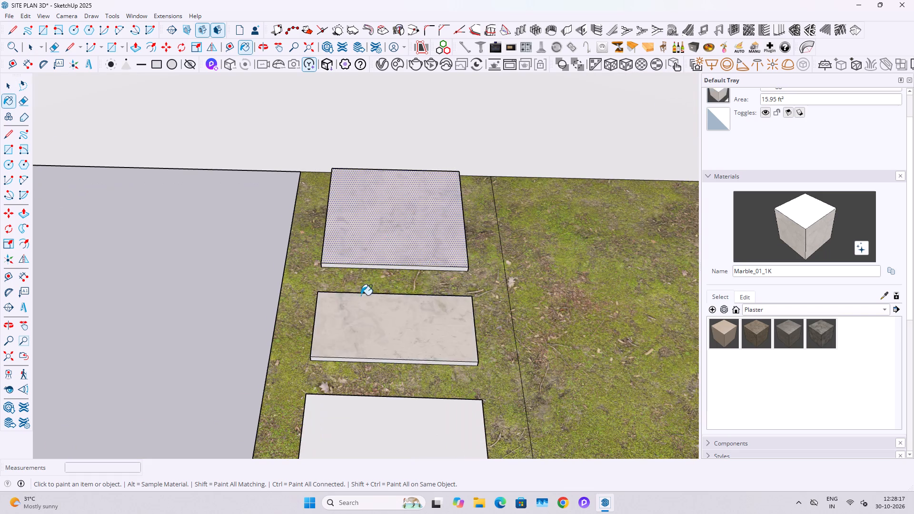
{"action": "scroll", "coordinate": [358, 290], "scroll_direction": "up", "scroll_amount": 9}
{"action": "left_click", "coordinate": [363, 239]}
{"action": "middle_click_drag", "start_coordinate": [259, 247], "coordinate": [388, 183]}
{"action": "scroll", "coordinate": [296, 226], "scroll_direction": "up", "scroll_amount": 1}
{"action": "double_click", "coordinate": [257, 251]}
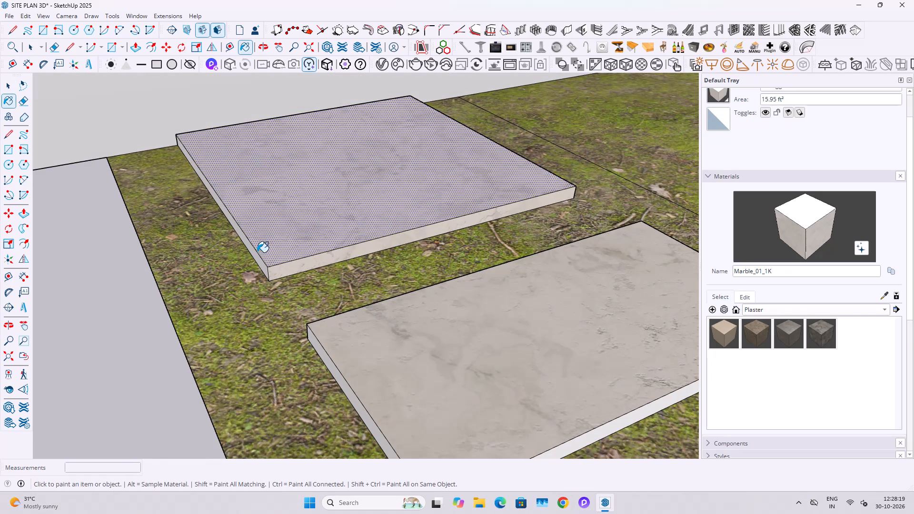
Paint the exposed side faces of the second slab along the lawn with Marble_01_1K.
{"action": "scroll", "coordinate": [256, 254], "scroll_direction": "down", "scroll_amount": 6}
{"action": "middle_click_drag", "start_coordinate": [405, 348], "coordinate": [368, 290], "text": "shift"}
{"action": "scroll", "coordinate": [339, 284], "scroll_direction": "up", "scroll_amount": 5}
{"action": "left_click", "coordinate": [327, 307]}
{"action": "left_click_drag", "start_coordinate": [319, 290], "coordinate": [313, 290]}
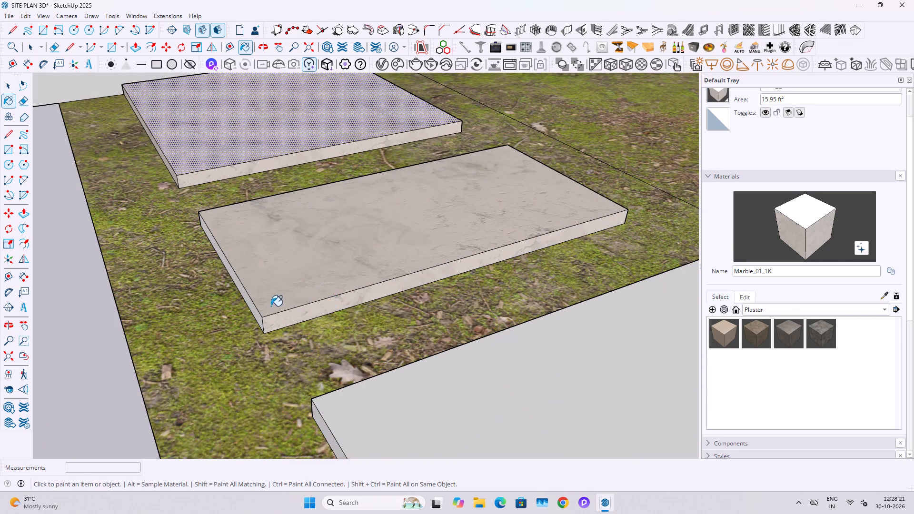
{"action": "left_click", "coordinate": [251, 310]}
{"action": "scroll", "coordinate": [258, 288], "scroll_direction": "down", "scroll_amount": 6}
{"action": "scroll", "coordinate": [253, 290], "scroll_direction": "up", "scroll_amount": 3}
{"action": "middle_click_drag", "start_coordinate": [252, 291], "coordinate": [394, 250]}
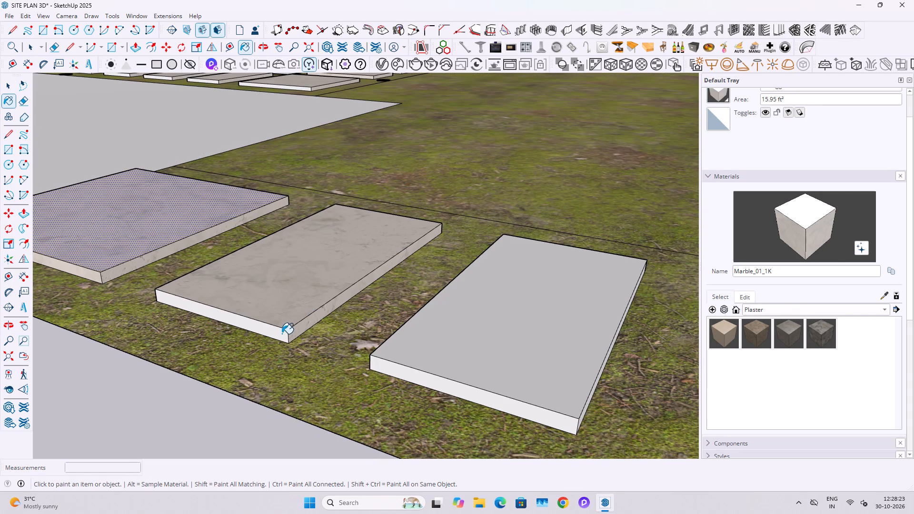
{"action": "left_click", "coordinate": [282, 334]}
Paint the top and side faces of the third slab along the lawn with Marble_01_1K.
{"action": "left_click", "coordinate": [426, 330]}
{"action": "left_click", "coordinate": [404, 368]}
{"action": "middle_click_drag", "start_coordinate": [418, 360], "coordinate": [665, 318]}
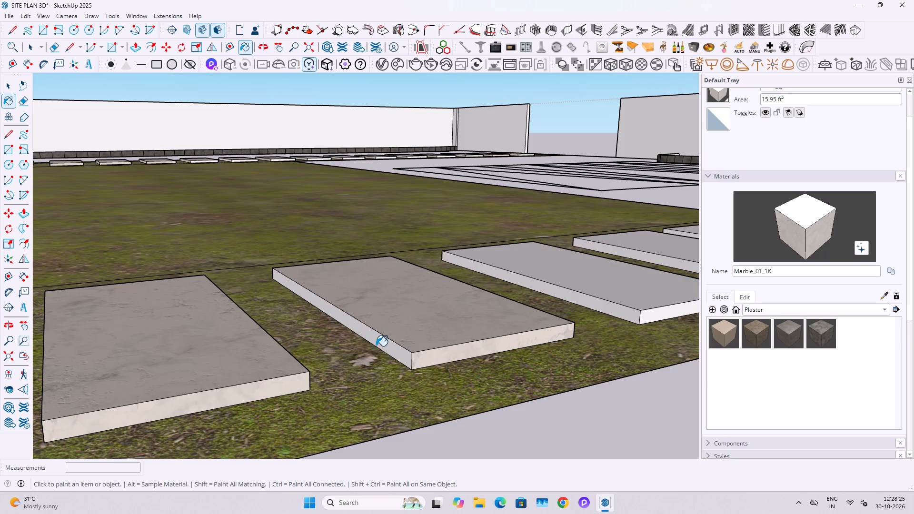
{"action": "left_click", "coordinate": [379, 344]}
{"action": "middle_click_drag", "start_coordinate": [480, 331], "coordinate": [215, 327]}
{"action": "middle_click_drag", "start_coordinate": [574, 373], "coordinate": [434, 337]}
{"action": "scroll", "coordinate": [437, 329], "scroll_direction": "up", "scroll_amount": 3}
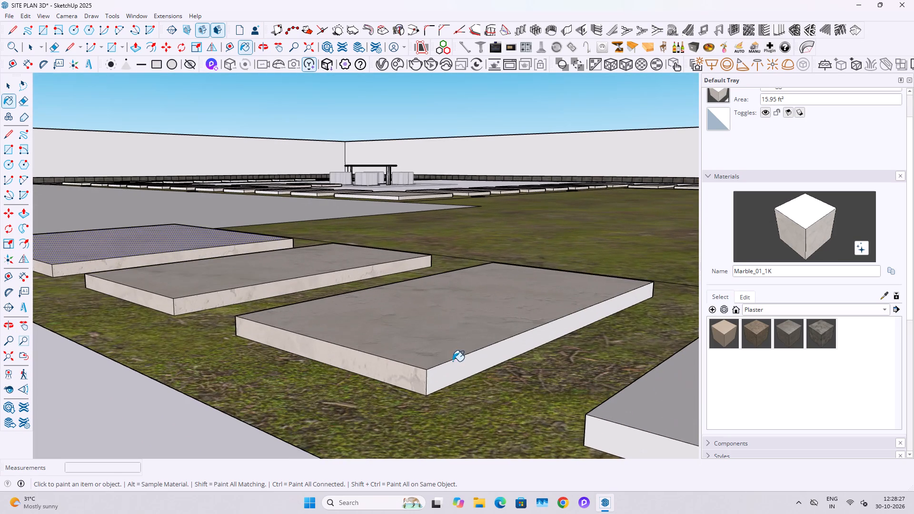
{"action": "left_click", "coordinate": [453, 361]}
Paint the top and side faces of the fourth slab along the lawn with Marble_01_1K.
{"action": "scroll", "coordinate": [318, 312], "scroll_direction": "down", "scroll_amount": 7}
{"action": "left_click", "coordinate": [523, 359]}
{"action": "left_click", "coordinate": [555, 393]}
{"action": "left_click", "coordinate": [571, 390]}
{"action": "middle_click_drag", "start_coordinate": [472, 371], "coordinate": [735, 368]}
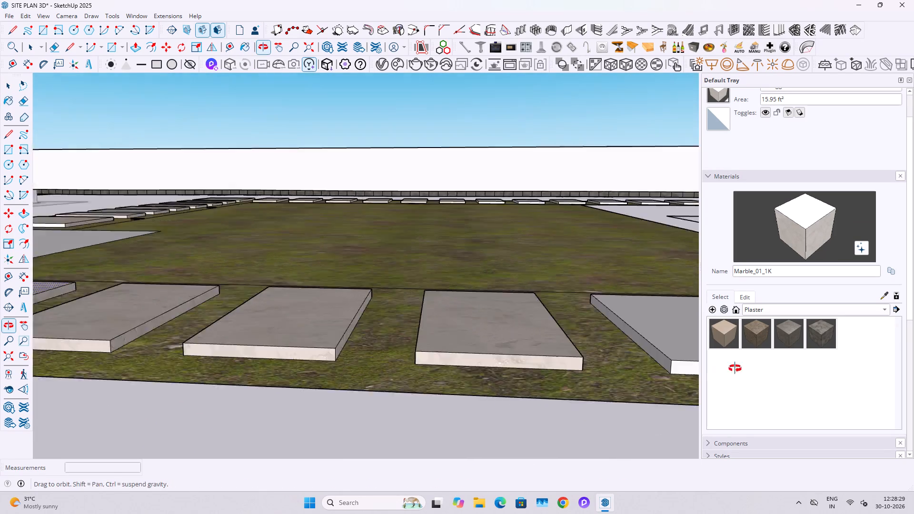
{"action": "middle_click_drag", "start_coordinate": [735, 368], "coordinate": [744, 363]}
{"action": "scroll", "coordinate": [466, 355], "scroll_direction": "up", "scroll_amount": 3}
{"action": "left_click", "coordinate": [409, 352]}
Paint the top and side faces of the fifth slab, just before the path's corner, with Marble_01_1K.
{"action": "left_click", "coordinate": [613, 313]}
{"action": "left_click", "coordinate": [622, 293]}
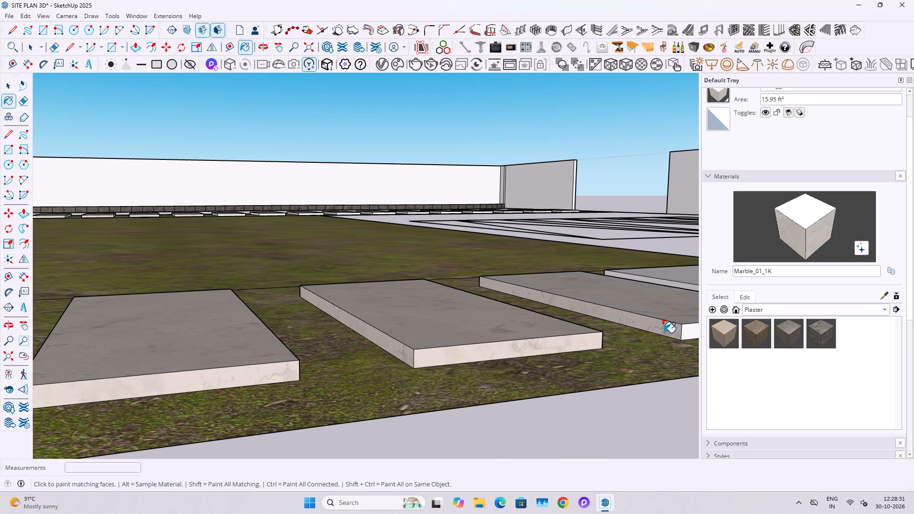
{"action": "middle_click_drag", "start_coordinate": [661, 333], "coordinate": [334, 378], "text": "shift"}
{"action": "scroll", "coordinate": [356, 372], "scroll_direction": "up", "scroll_amount": 3}
{"action": "left_click", "coordinate": [391, 376]}
{"action": "middle_click_drag", "start_coordinate": [516, 328], "coordinate": [116, 293]}
{"action": "scroll", "coordinate": [218, 291], "scroll_direction": "up", "scroll_amount": 3}
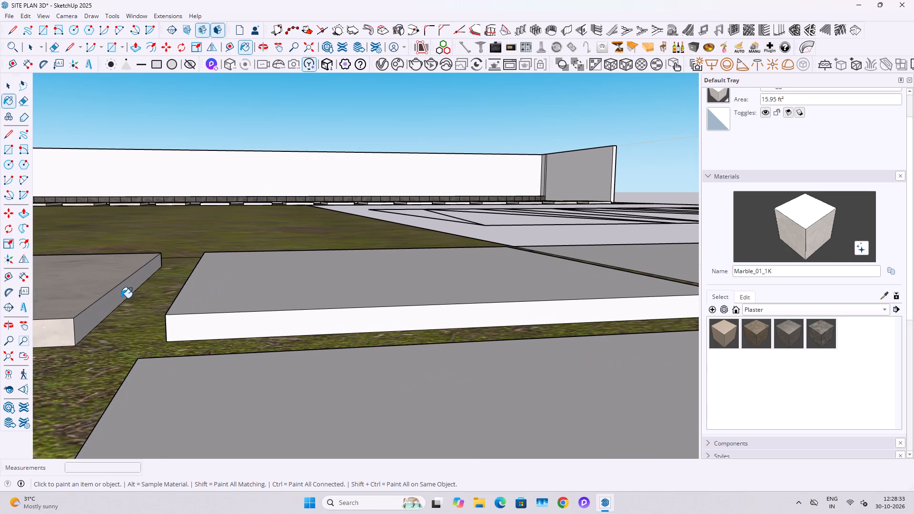
{"action": "left_click", "coordinate": [92, 298]}
{"action": "left_click", "coordinate": [100, 301]}
Paint the top and side faces of the large corner slab with Marble_01_1K.
{"action": "left_click", "coordinate": [169, 316]}
{"action": "left_click", "coordinate": [213, 293]}
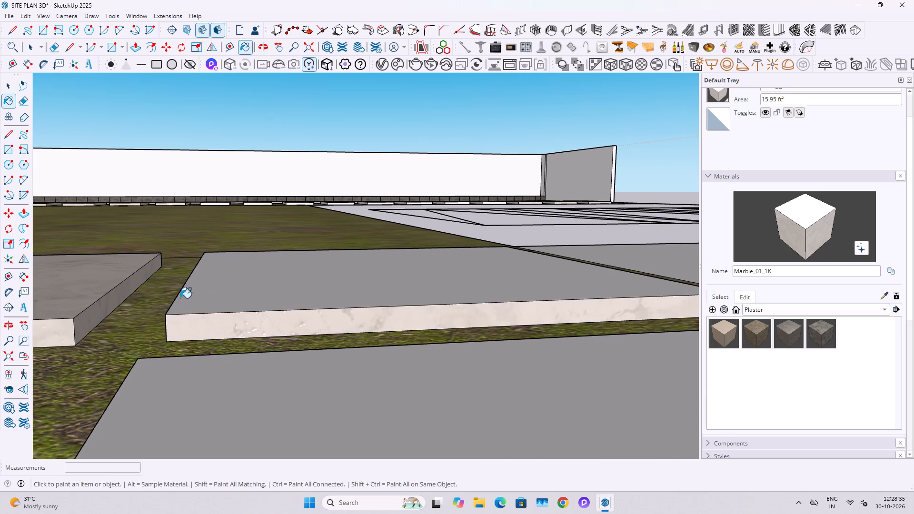
{"action": "middle_click_drag", "start_coordinate": [176, 300], "coordinate": [352, 281]}
{"action": "left_click", "coordinate": [223, 323]}
Paint the top and sides of the first slab past the corner with Marble_01_1K, undoing the stray fill on the grass strip.
{"action": "left_click", "coordinate": [370, 345]}
{"action": "left_click", "coordinate": [412, 317]}
{"action": "middle_click_drag", "start_coordinate": [410, 323], "coordinate": [458, 349]}
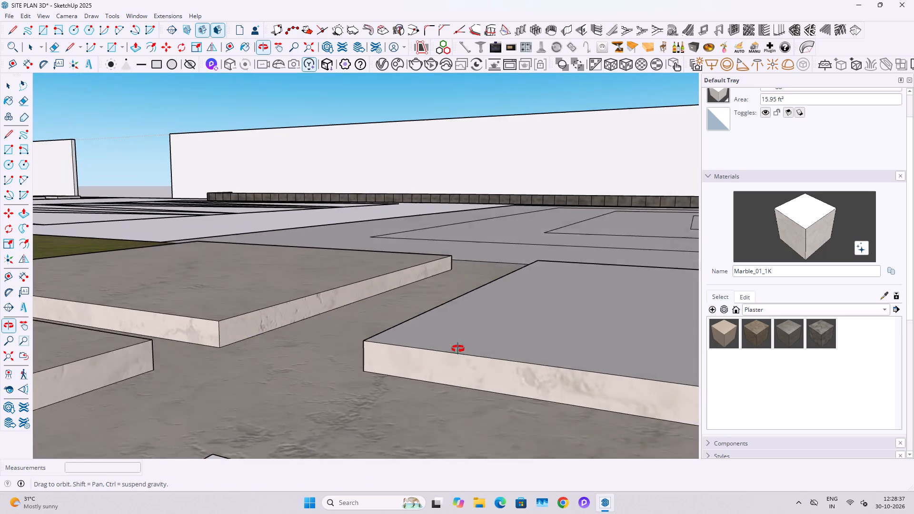
{"action": "middle_click_drag", "start_coordinate": [458, 349], "coordinate": [553, 368]}
{"action": "scroll", "coordinate": [639, 377], "scroll_direction": "up", "scroll_amount": 1}
{"action": "key", "text": "ctrl+z"}
{"action": "middle_click_drag", "start_coordinate": [517, 333], "coordinate": [674, 336]}
{"action": "left_click", "coordinate": [509, 296]}
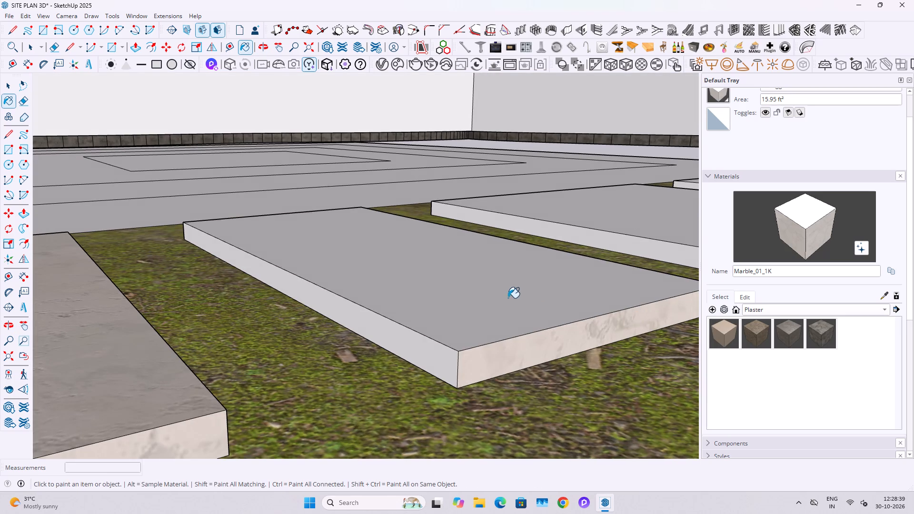
{"action": "left_click", "coordinate": [452, 360]}
Paint the large slab beside the stepped square platform with Marble_01_1K, plus the remaining side of the slab before it.
{"action": "left_click_drag", "start_coordinate": [595, 237], "coordinate": [595, 233]}
{"action": "left_click", "coordinate": [599, 213]}
{"action": "scroll", "coordinate": [515, 242], "scroll_direction": "down", "scroll_amount": 6}
{"action": "middle_click_drag", "start_coordinate": [630, 234], "coordinate": [118, 376], "text": "shift"}
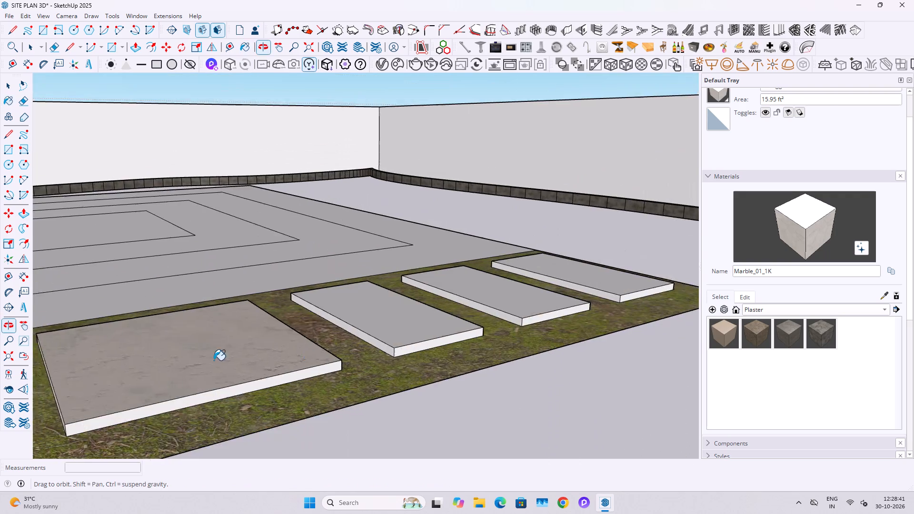
{"action": "scroll", "coordinate": [308, 374], "scroll_direction": "up", "scroll_amount": 3}
{"action": "left_click", "coordinate": [292, 374]}
{"action": "middle_click_drag", "start_coordinate": [359, 350], "coordinate": [69, 379]}
{"action": "scroll", "coordinate": [308, 338], "scroll_direction": "up", "scroll_amount": 3}
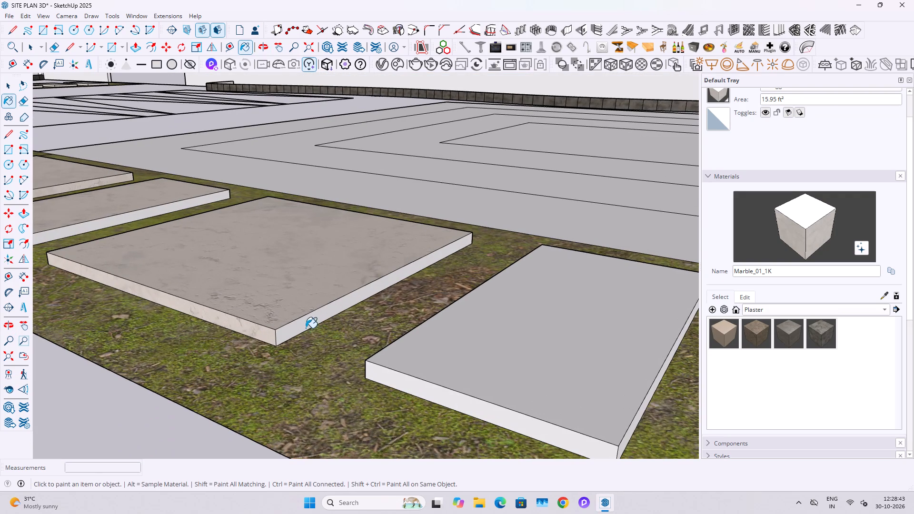
{"action": "left_click", "coordinate": [305, 324]}
{"action": "left_click", "coordinate": [149, 213]}
Paint the top and side faces of the small slab following the large one with Marble_01_1K.
{"action": "left_click", "coordinate": [407, 374]}
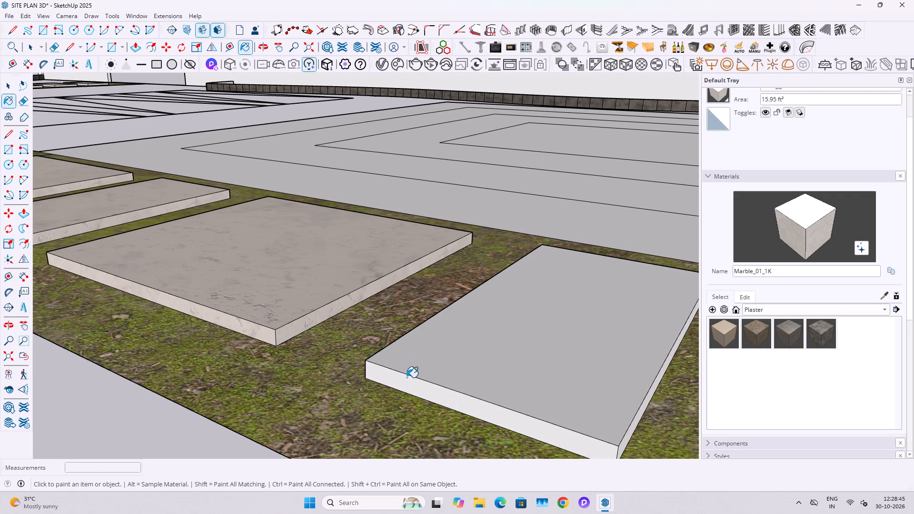
{"action": "left_click", "coordinate": [411, 389]}
{"action": "left_click", "coordinate": [496, 383]}
{"action": "middle_click_drag", "start_coordinate": [649, 439], "coordinate": [409, 360], "text": "shift"}
{"action": "scroll", "coordinate": [500, 368], "scroll_direction": "up", "scroll_amount": 2}
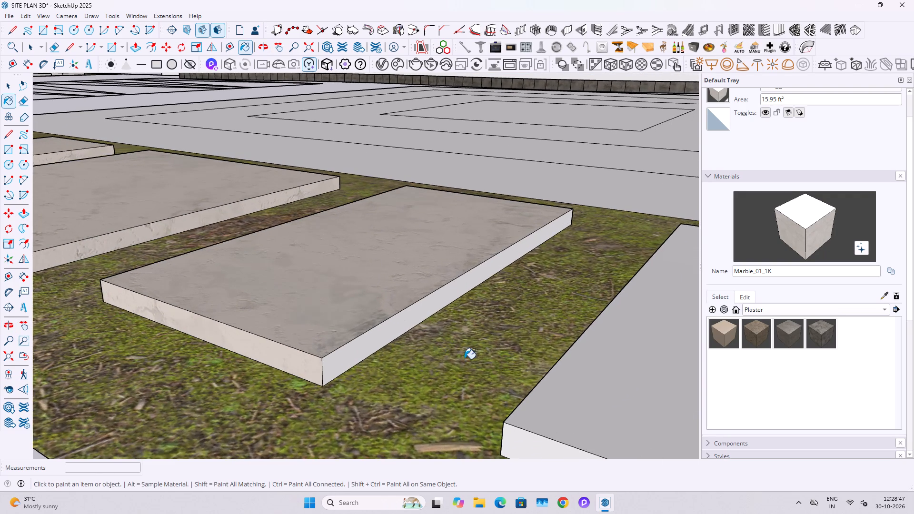
{"action": "left_click", "coordinate": [409, 320]}
{"action": "scroll", "coordinate": [353, 318], "scroll_direction": "down", "scroll_amount": 6}
{"action": "middle_click_drag", "start_coordinate": [364, 325], "coordinate": [724, 311]}
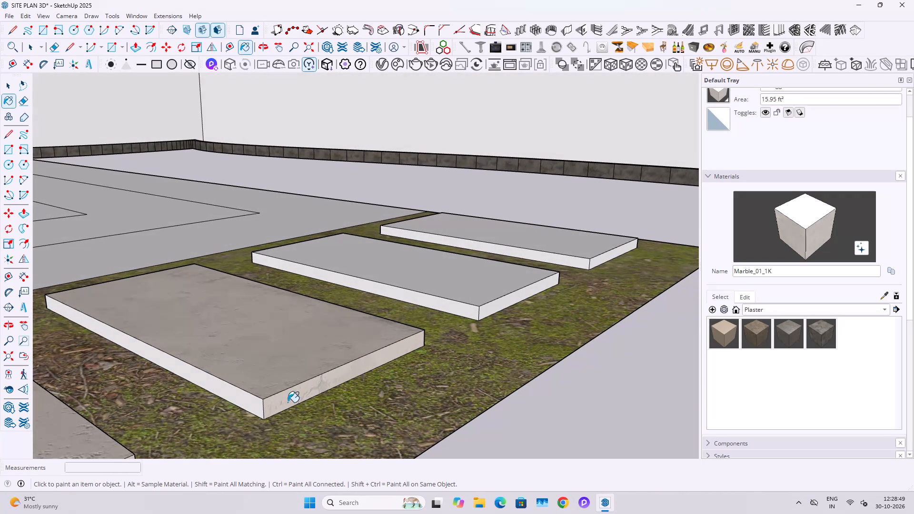
{"action": "left_click", "coordinate": [255, 404]}
Paint the tops and near side faces of the last two slabs beside the stepped platform with Marble_01_1K.
{"action": "left_click", "coordinate": [451, 308]}
{"action": "left_click_drag", "start_coordinate": [475, 296], "coordinate": [480, 295]}
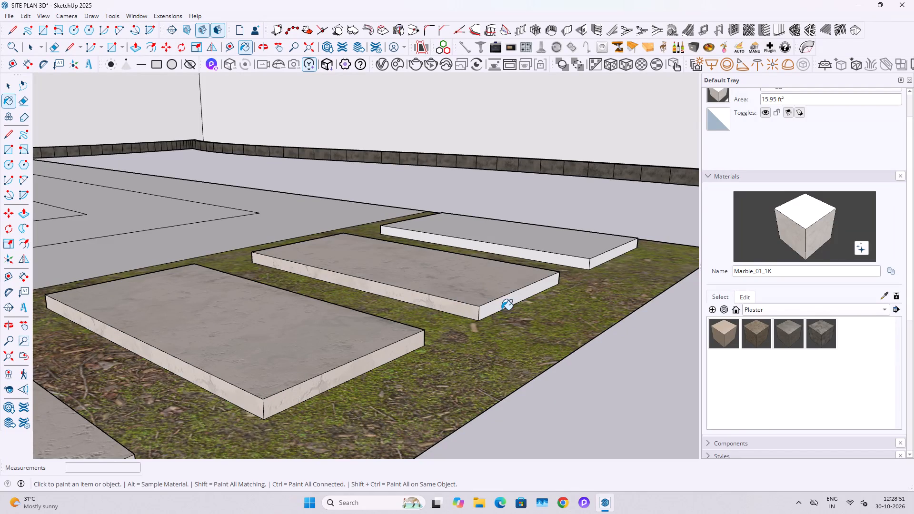
{"action": "left_click", "coordinate": [504, 301]}
{"action": "left_click", "coordinate": [559, 260]}
{"action": "left_click", "coordinate": [571, 251]}
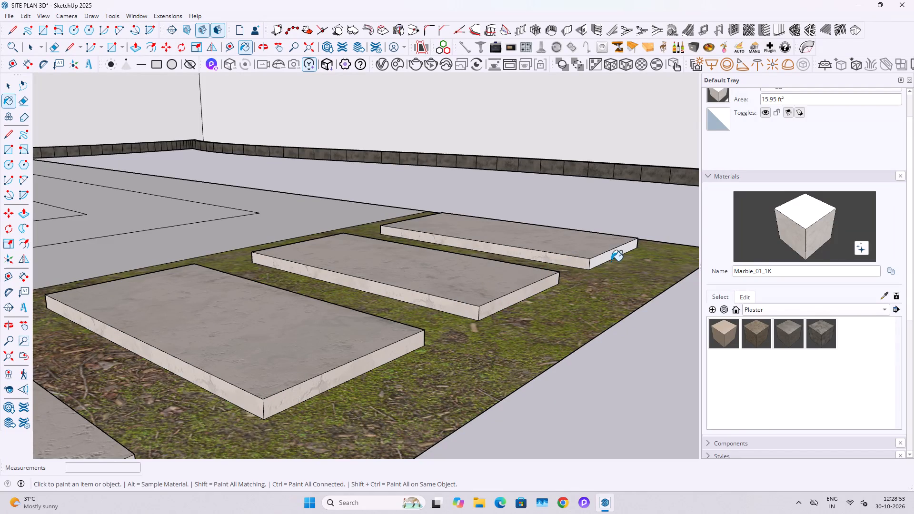
{"action": "left_click", "coordinate": [610, 257]}
Paint the remaining far side faces of the last two slabs with Marble_01_1K and finish painting.
{"action": "middle_click_drag", "start_coordinate": [616, 258], "coordinate": [317, 324]}
{"action": "scroll", "coordinate": [405, 313], "scroll_direction": "up", "scroll_amount": 1}
{"action": "scroll", "coordinate": [644, 408], "scroll_direction": "up", "scroll_amount": 2}
{"action": "middle_click_drag", "start_coordinate": [577, 396], "coordinate": [341, 358], "text": "shift"}
{"action": "scroll", "coordinate": [490, 363], "scroll_direction": "up", "scroll_amount": 3}
{"action": "middle_click_drag", "start_coordinate": [491, 363], "coordinate": [409, 376]}
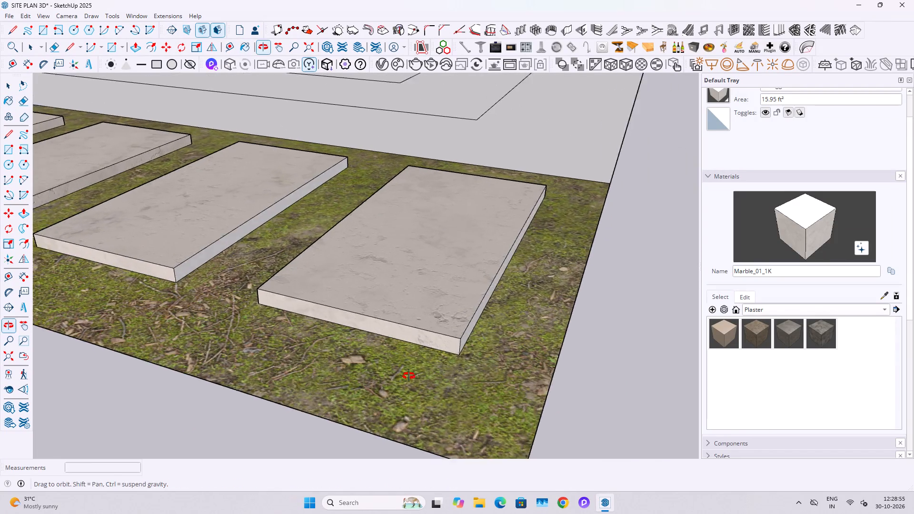
{"action": "middle_click_drag", "start_coordinate": [409, 376], "coordinate": [378, 379]}
{"action": "left_click", "coordinate": [468, 348]}
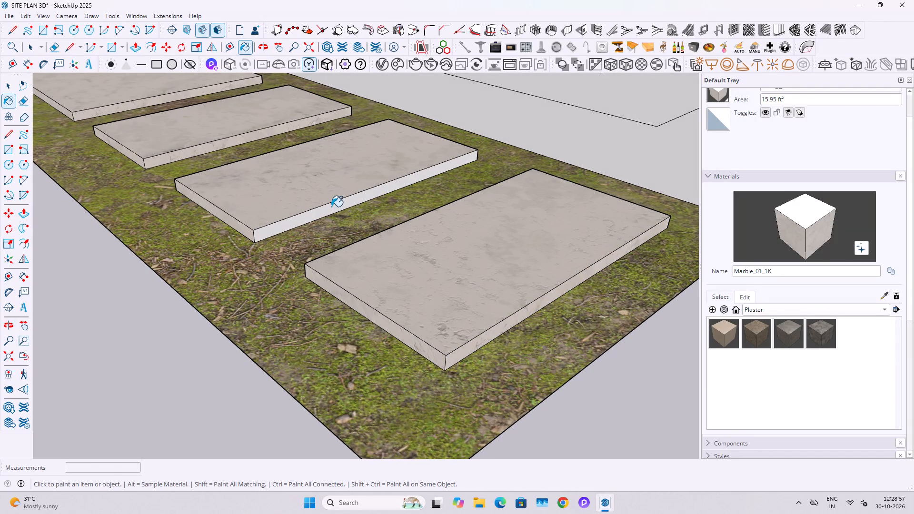
{"action": "left_click", "coordinate": [331, 207]}
{"action": "scroll", "coordinate": [386, 165], "scroll_direction": "down", "scroll_amount": 11}
{"action": "middle_click_drag", "start_coordinate": [240, 166], "coordinate": [468, 261], "text": "shift"}
{"action": "scroll", "coordinate": [407, 251], "scroll_direction": "down", "scroll_amount": 7}
{"action": "key", "text": "space"}
{"action": "key", "text": "Escape"}
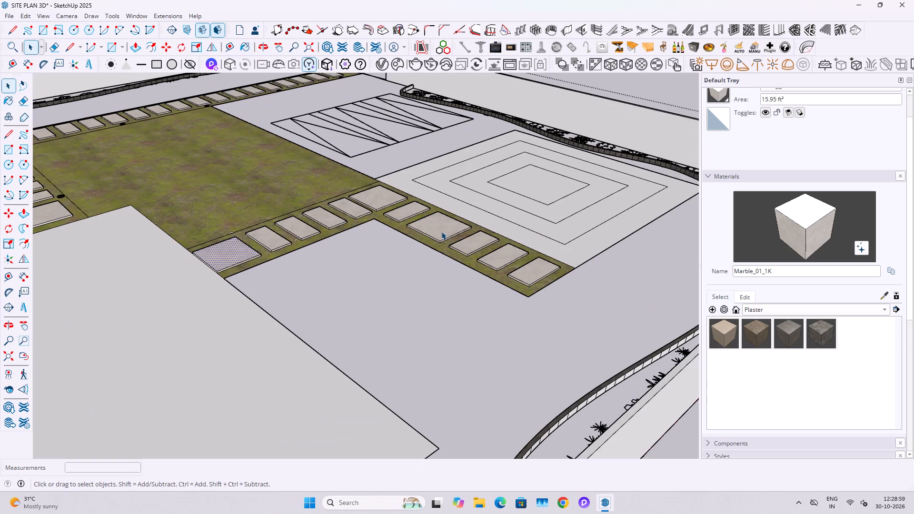
Examine the whole site plan, including the building footprint, lawn, paved paths and boundary planting.
{"action": "middle_click_drag", "start_coordinate": [445, 229], "coordinate": [408, 332]}
{"action": "scroll", "coordinate": [320, 268], "scroll_direction": "down", "scroll_amount": 12}
{"action": "middle_click_drag", "start_coordinate": [303, 287], "coordinate": [487, 208], "text": "shift"}
{"action": "scroll", "coordinate": [447, 256], "scroll_direction": "up", "scroll_amount": 4}
{"action": "left_click", "coordinate": [454, 256]}
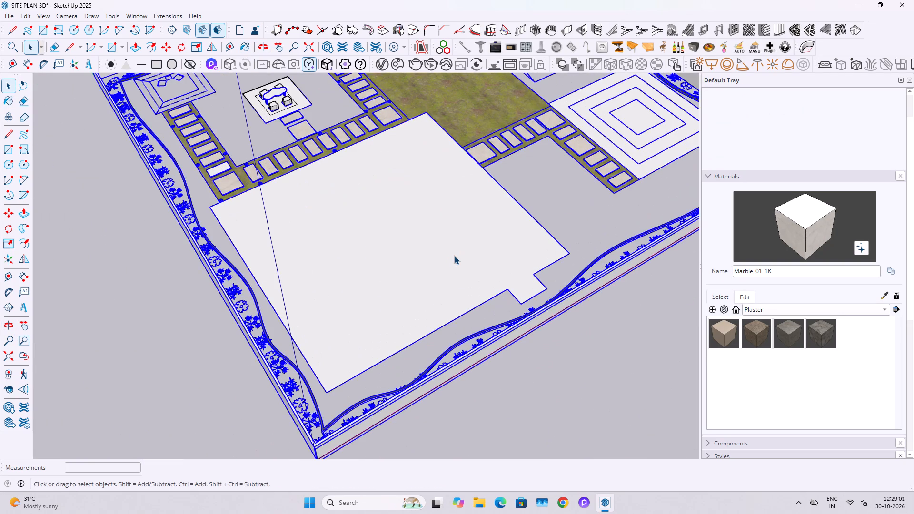
{"action": "triple_click", "coordinate": [454, 256]}
{"action": "double_click", "coordinate": [454, 256]}
{"action": "key", "text": "Escape"}
{"action": "key", "text": "Escape"}
{"action": "scroll", "coordinate": [454, 255], "scroll_direction": "down", "scroll_amount": 5}
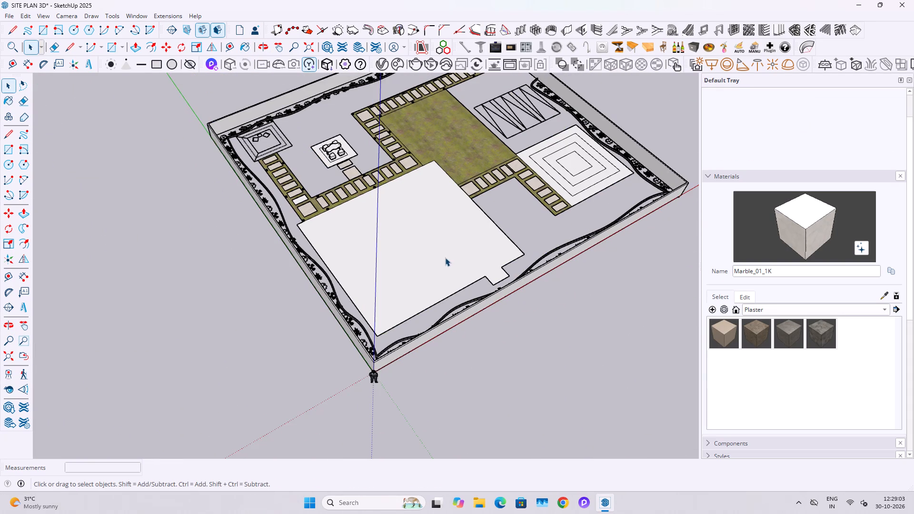
{"action": "scroll", "coordinate": [497, 221], "scroll_direction": "up", "scroll_amount": 6}
{"action": "scroll", "coordinate": [503, 220], "scroll_direction": "down", "scroll_amount": 4}
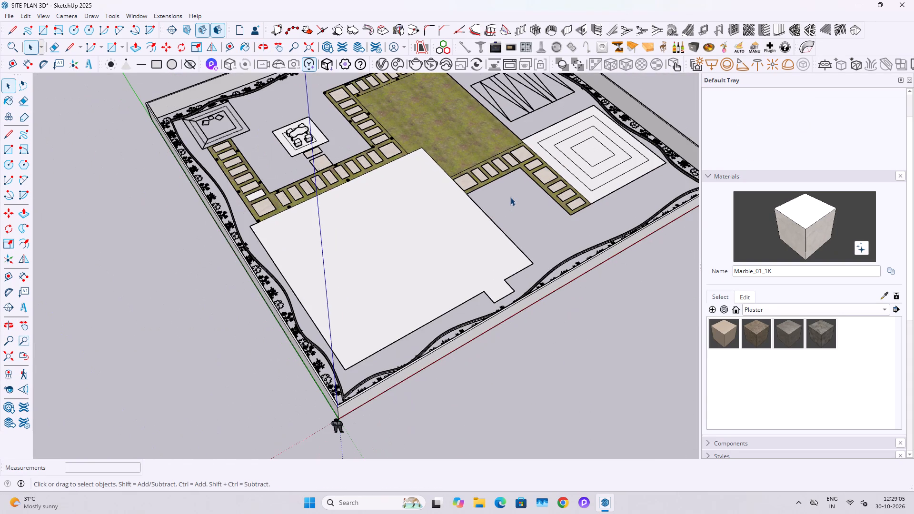
{"action": "middle_click_drag", "start_coordinate": [344, 210], "coordinate": [338, 342], "text": "shift"}
{"action": "scroll", "coordinate": [384, 143], "scroll_direction": "up", "scroll_amount": 3}
{"action": "middle_click_drag", "start_coordinate": [489, 145], "coordinate": [338, 223], "text": "shift"}
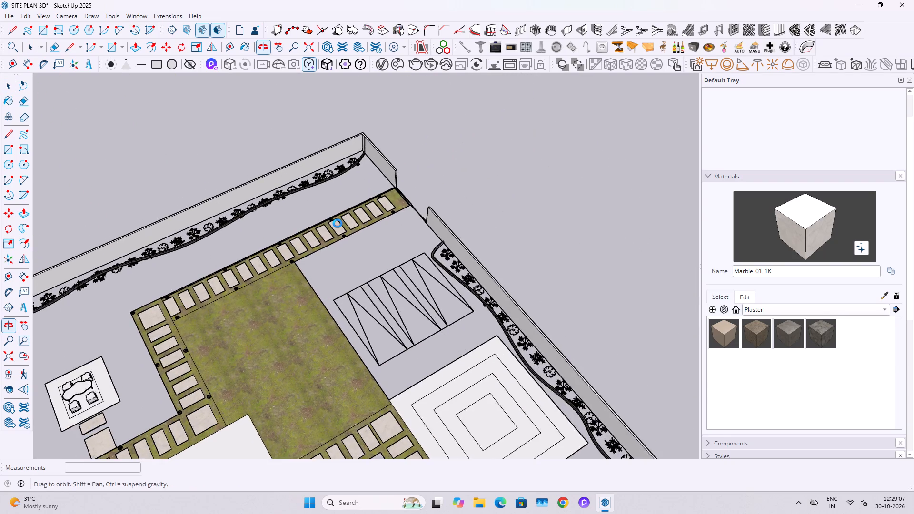
{"action": "scroll", "coordinate": [338, 223], "scroll_direction": "down", "scroll_amount": 3}
{"action": "middle_click_drag", "start_coordinate": [452, 323], "coordinate": [512, 288]}
Switch to Chrome, open the 3D Warehouse site and search its models for car.
{"action": "left_click", "coordinate": [570, 513]}
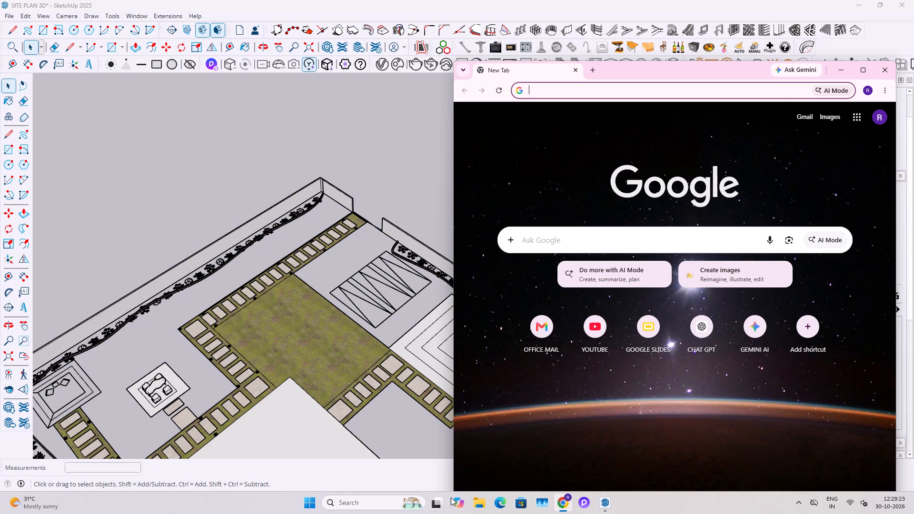
{"action": "key", "text": "Escape"}
{"action": "key", "text": "Escape"}
{"action": "left_click", "coordinate": [543, 249]}
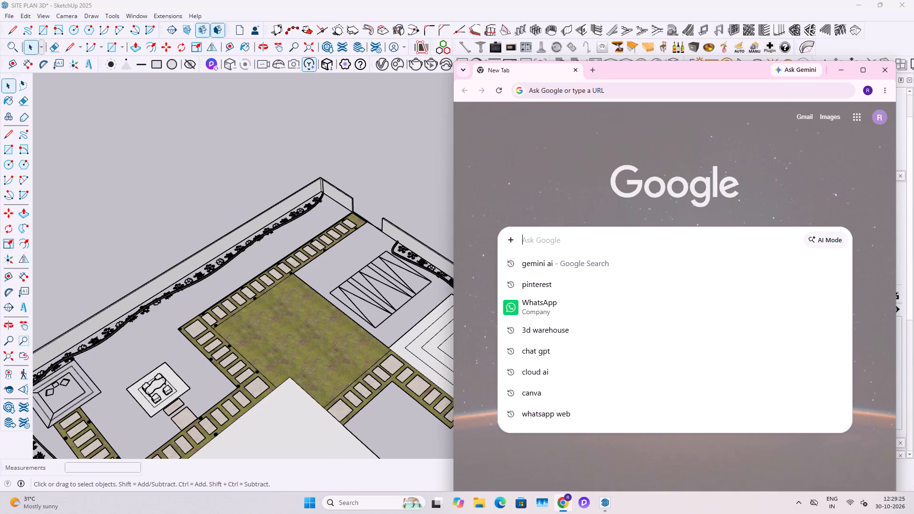
{"action": "type", "text": "3d"}
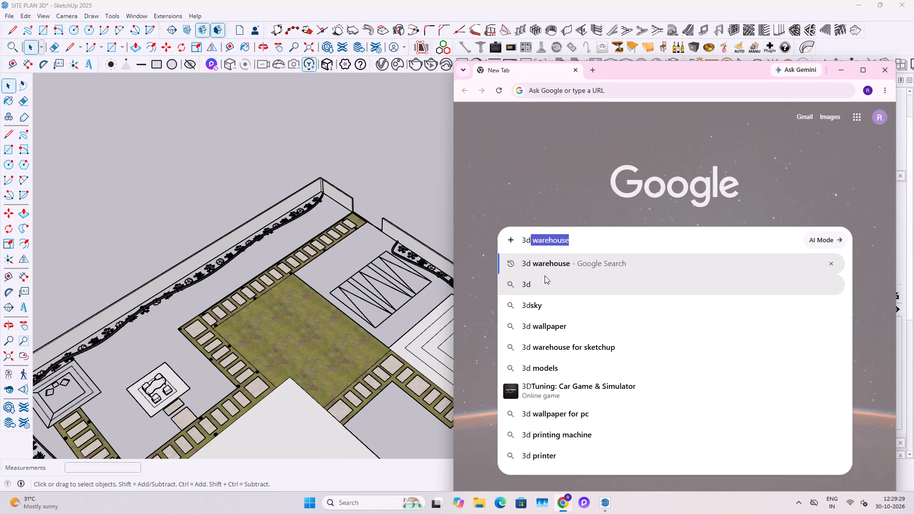
{"action": "left_click", "coordinate": [546, 265]}
{"action": "left_click", "coordinate": [546, 213]}
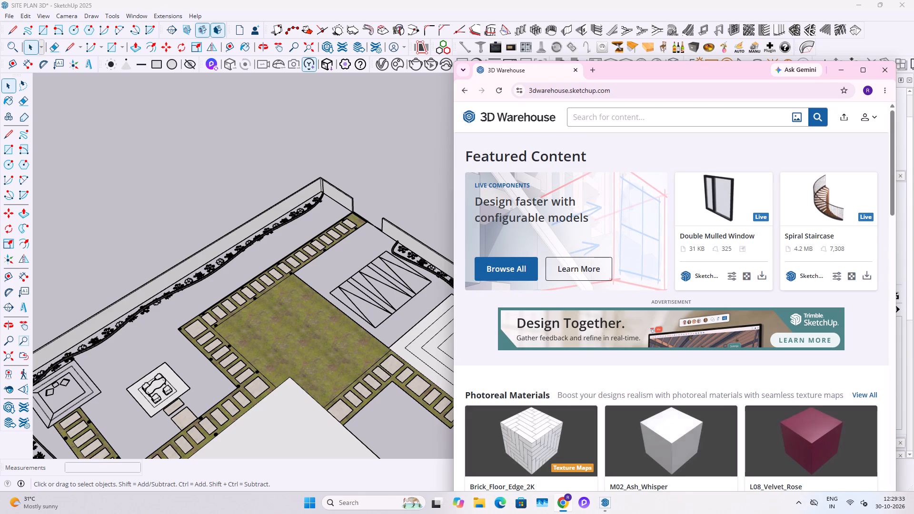
{"action": "left_click", "coordinate": [612, 118]}
{"action": "type", "text": "car"}
{"action": "key", "text": "Return"}
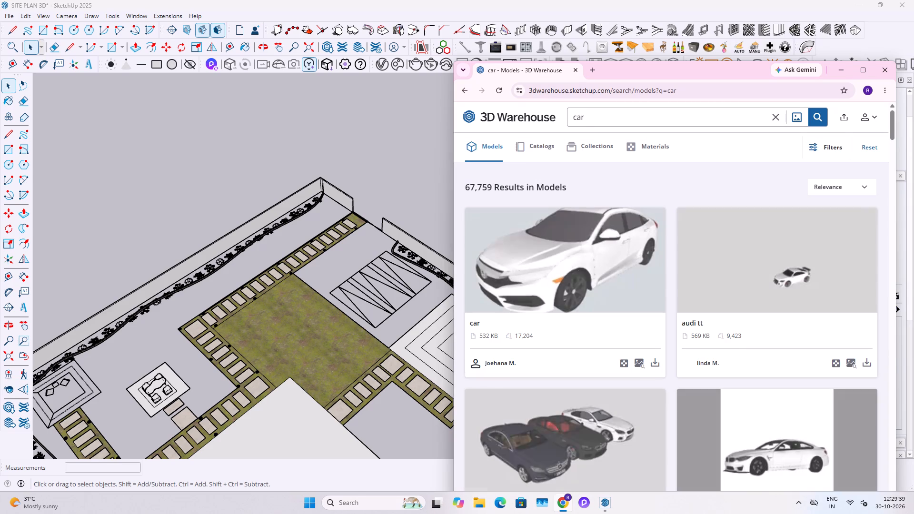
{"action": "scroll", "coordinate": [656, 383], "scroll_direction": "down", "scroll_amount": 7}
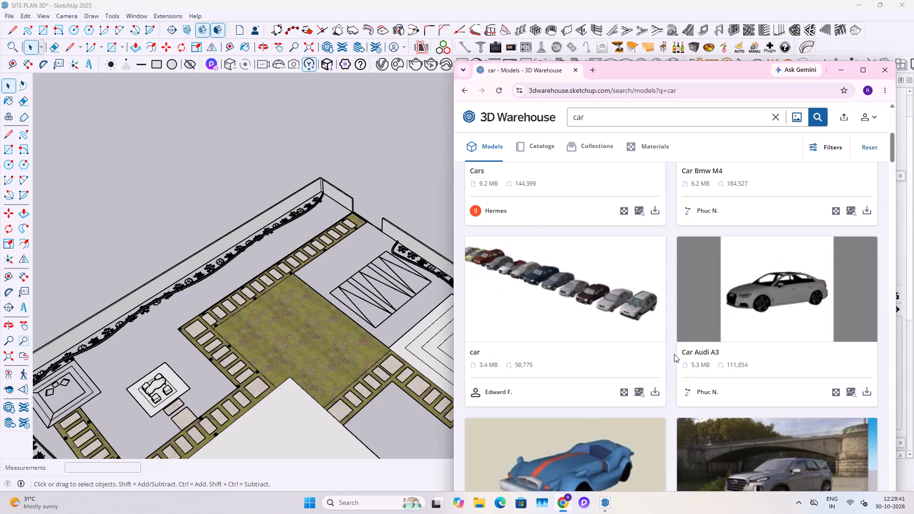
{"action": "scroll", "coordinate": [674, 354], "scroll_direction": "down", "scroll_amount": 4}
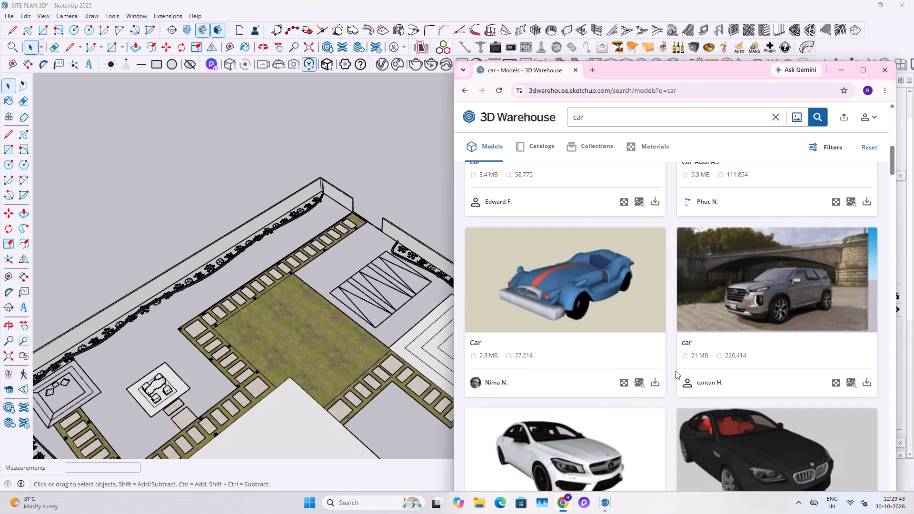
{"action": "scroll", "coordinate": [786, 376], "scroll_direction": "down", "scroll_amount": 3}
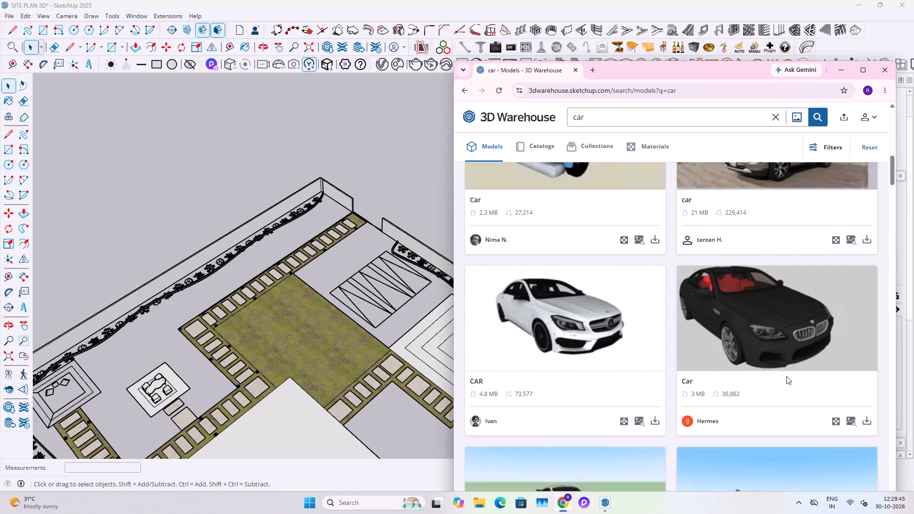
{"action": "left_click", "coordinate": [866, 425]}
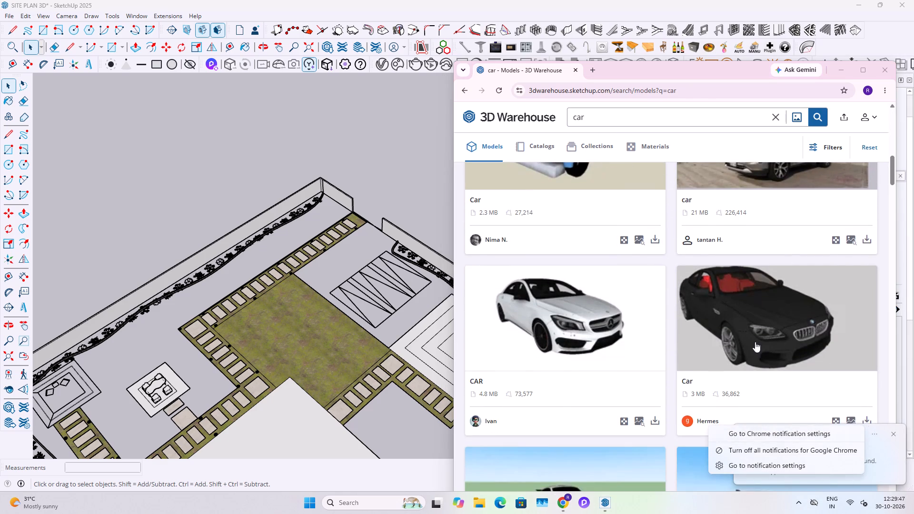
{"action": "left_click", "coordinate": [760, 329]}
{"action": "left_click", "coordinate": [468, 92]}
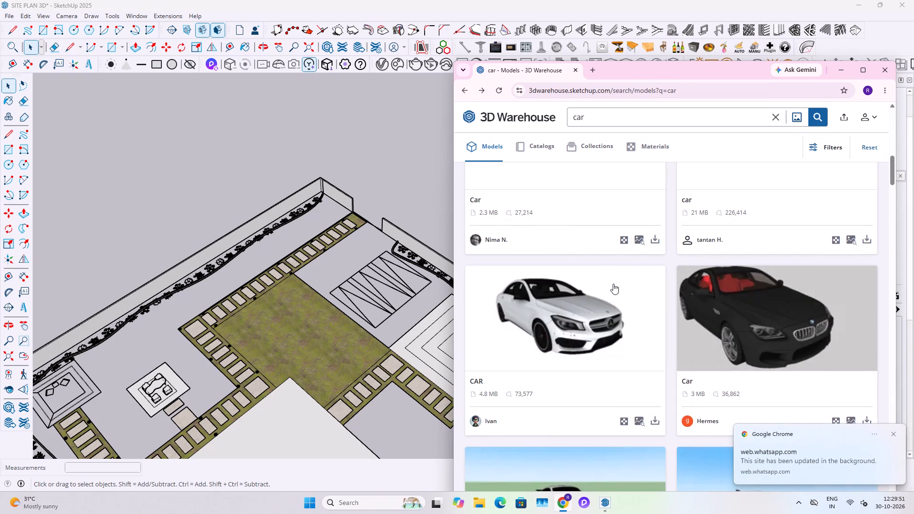
Download the RANGE ROVER EVOQUE model as a SketchUp file into the Downloads folder.
{"action": "scroll", "coordinate": [613, 284], "scroll_direction": "down", "scroll_amount": 9}
{"action": "scroll", "coordinate": [639, 345], "scroll_direction": "down", "scroll_amount": 3}
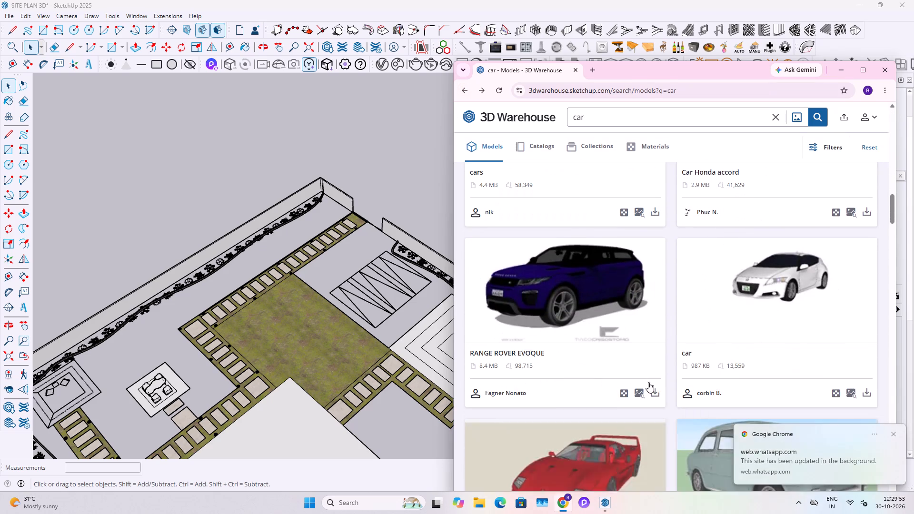
{"action": "left_click", "coordinate": [654, 389]}
{"action": "left_click", "coordinate": [671, 409]}
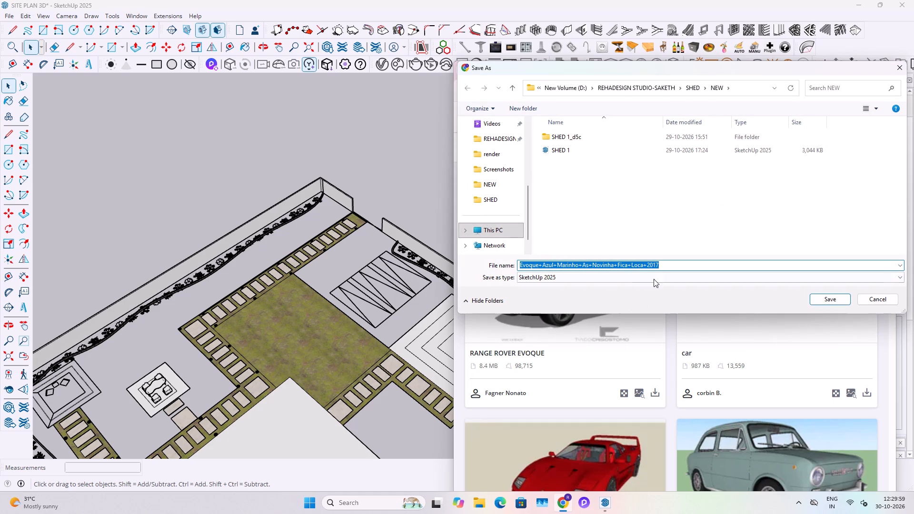
{"action": "scroll", "coordinate": [491, 186], "scroll_direction": "up", "scroll_amount": 3}
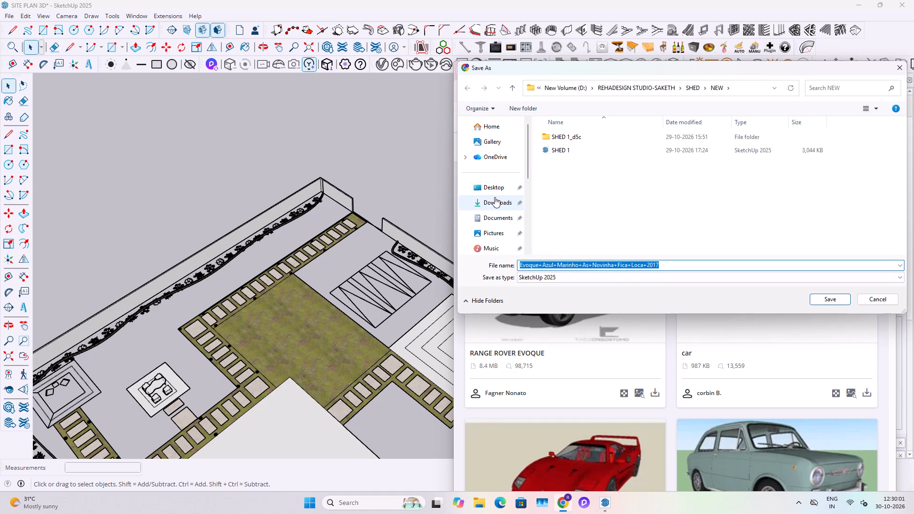
{"action": "left_click", "coordinate": [495, 199]}
{"action": "left_click", "coordinate": [824, 302]}
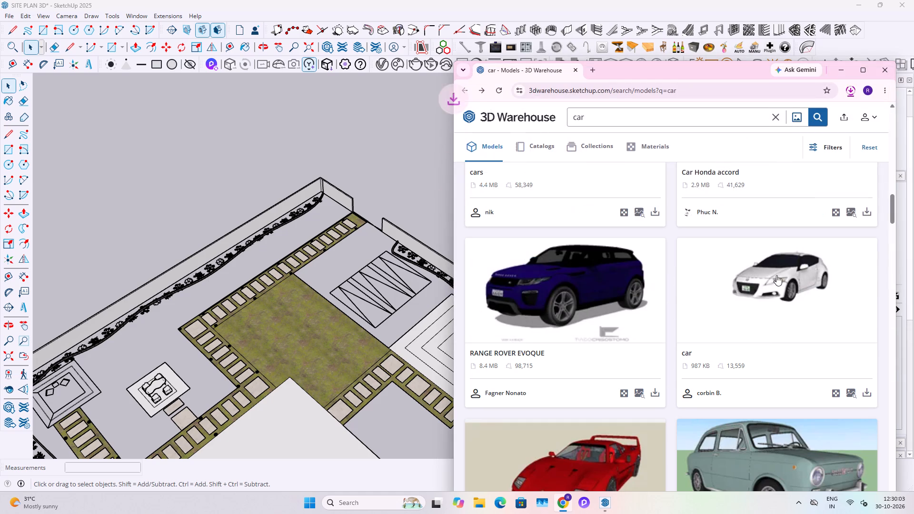
Bring the downloaded Evoque file into the SketchUp site plan, beside the marked parking area near the slab path.
{"action": "left_click", "coordinate": [844, 93]}
{"action": "left_click_drag", "start_coordinate": [769, 132], "coordinate": [462, 242]}
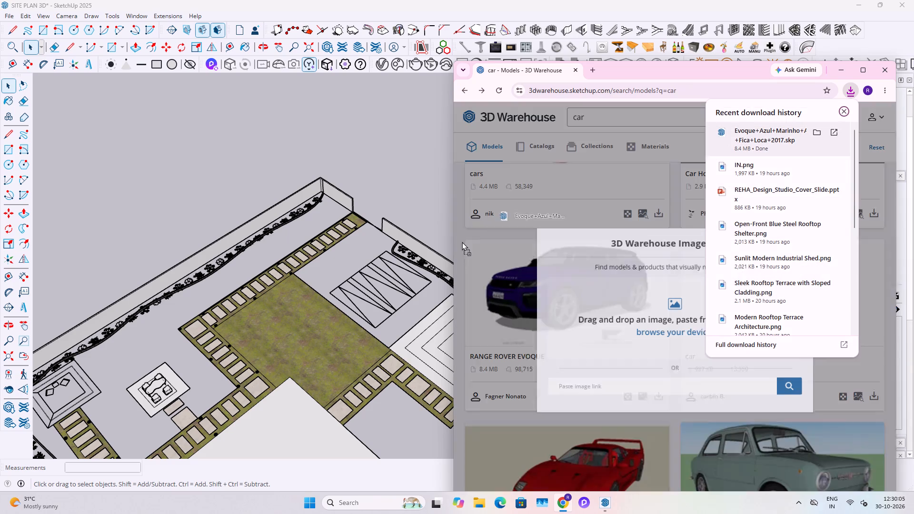
{"action": "left_click_drag", "start_coordinate": [462, 242], "coordinate": [318, 269]}
{"action": "scroll", "coordinate": [381, 268], "scroll_direction": "up", "scroll_amount": 3}
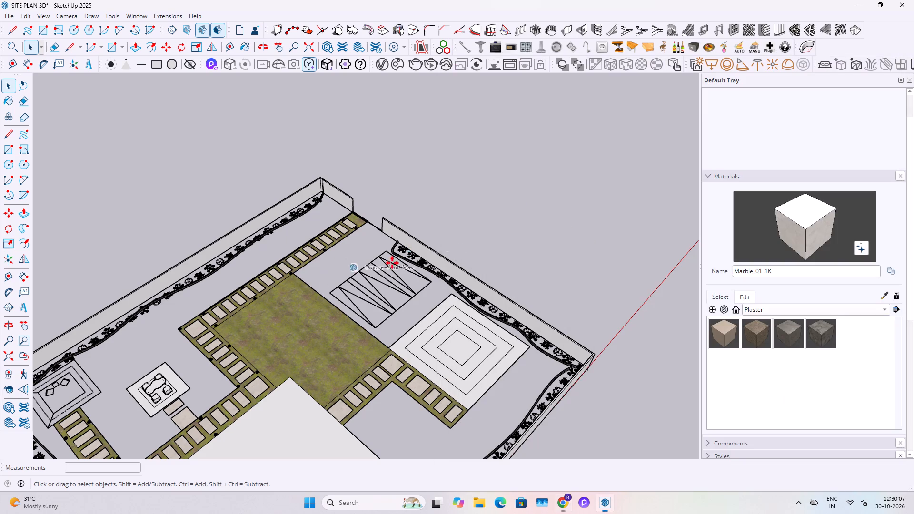
{"action": "scroll", "coordinate": [392, 263], "scroll_direction": "up", "scroll_amount": 6}
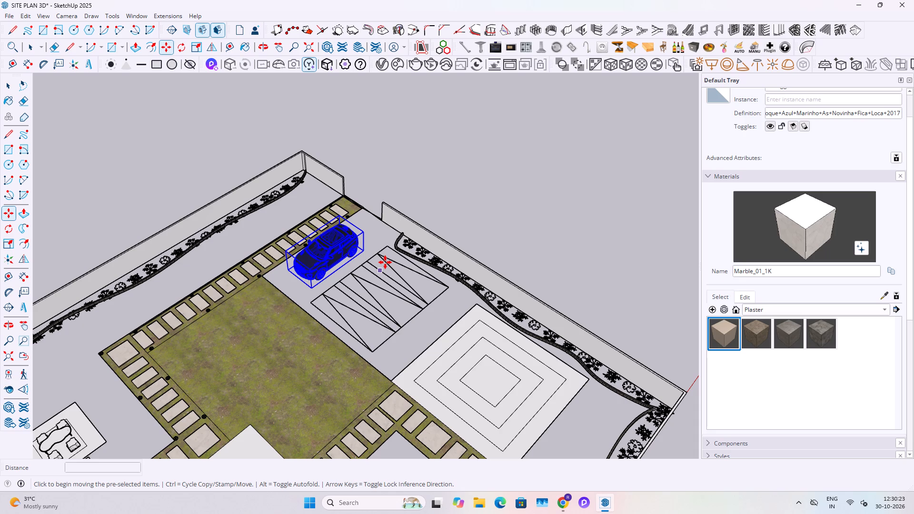
{"action": "scroll", "coordinate": [371, 260], "scroll_direction": "up", "scroll_amount": 11}
{"action": "key", "text": "space"}
Rotate the Evoque 90 degrees on the ground plane.
{"action": "middle_click_drag", "start_coordinate": [250, 284], "coordinate": [489, 254]}
{"action": "scroll", "coordinate": [489, 254], "scroll_direction": "up", "scroll_amount": 1}
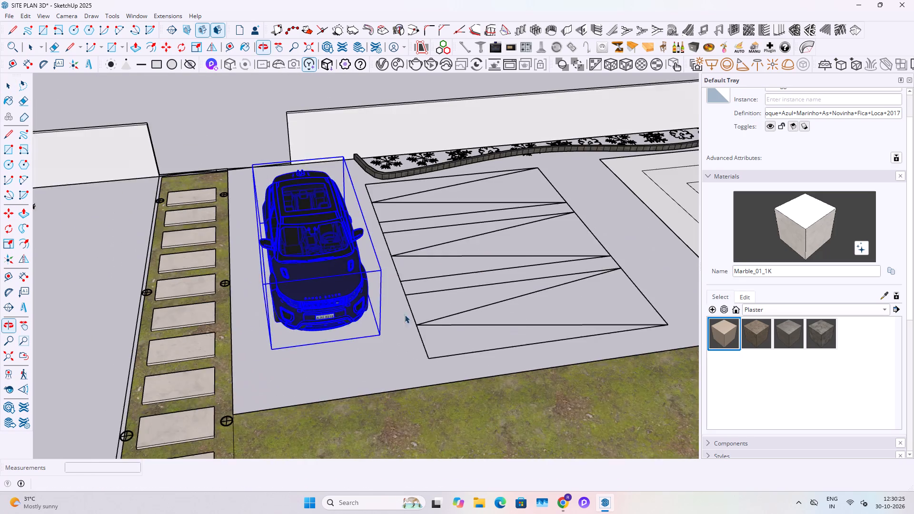
{"action": "left_click", "coordinate": [308, 341]}
{"action": "middle_click_drag", "start_coordinate": [309, 341], "coordinate": [557, 271]}
{"action": "scroll", "coordinate": [387, 298], "scroll_direction": "up", "scroll_amount": 3}
{"action": "left_click", "coordinate": [303, 297]}
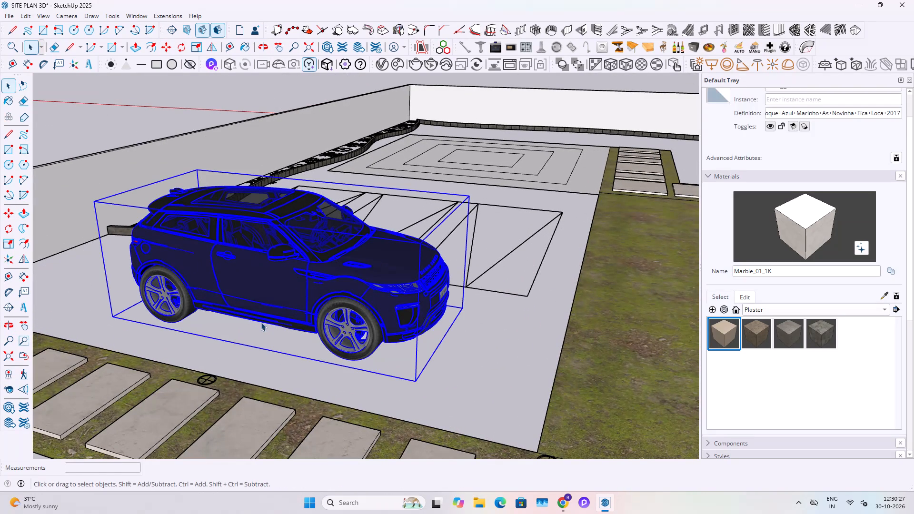
{"action": "key", "text": "q"}
{"action": "left_click", "coordinate": [201, 326]}
{"action": "left_click", "coordinate": [253, 339]}
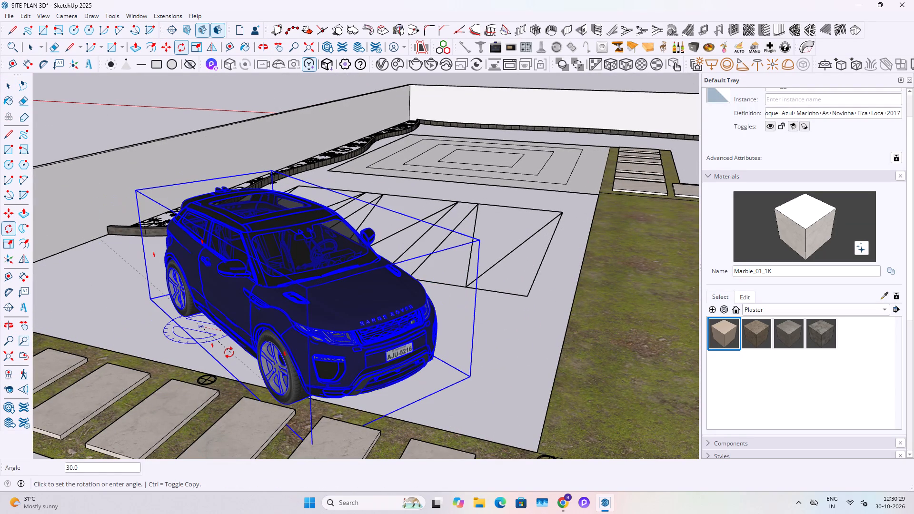
{"action": "type", "text": "90"}
{"action": "key", "text": "Return"}
{"action": "key", "text": "space"}
Move the Evoque about 22' onto the end of the marked parking area next to the boundary planting.
{"action": "middle_click_drag", "start_coordinate": [437, 300], "coordinate": [188, 338]}
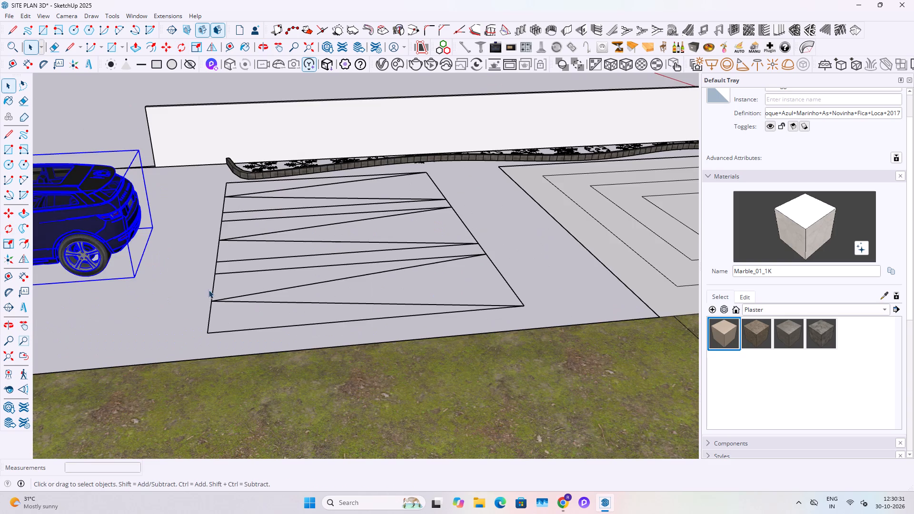
{"action": "scroll", "coordinate": [196, 284], "scroll_direction": "down", "scroll_amount": 3}
{"action": "key", "text": "m"}
{"action": "left_click", "coordinate": [164, 291]}
{"action": "scroll", "coordinate": [379, 219], "scroll_direction": "up", "scroll_amount": 1}
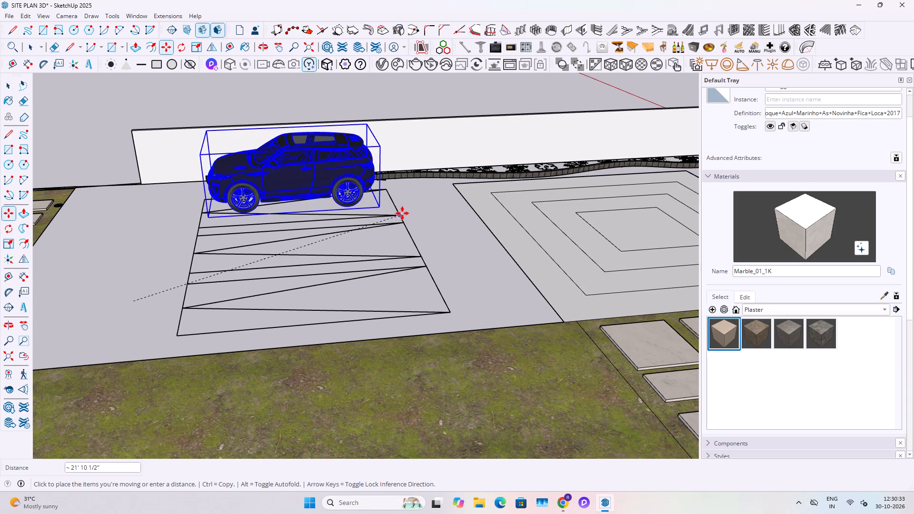
{"action": "left_click", "coordinate": [398, 213]}
Shift the Evoque sideways off the planting border into the end parking bay and deselect it.
{"action": "middle_click_drag", "start_coordinate": [363, 207], "coordinate": [577, 300]}
{"action": "middle_click_drag", "start_coordinate": [326, 295], "coordinate": [504, 243]}
{"action": "scroll", "coordinate": [357, 379], "scroll_direction": "up", "scroll_amount": 1}
{"action": "left_click", "coordinate": [295, 403]}
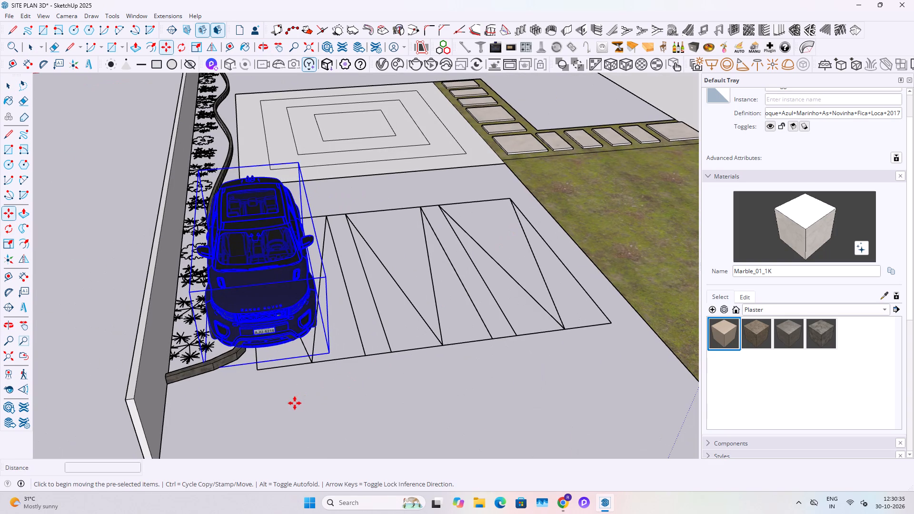
{"action": "left_click", "coordinate": [348, 417]}
{"action": "key", "text": "space"}
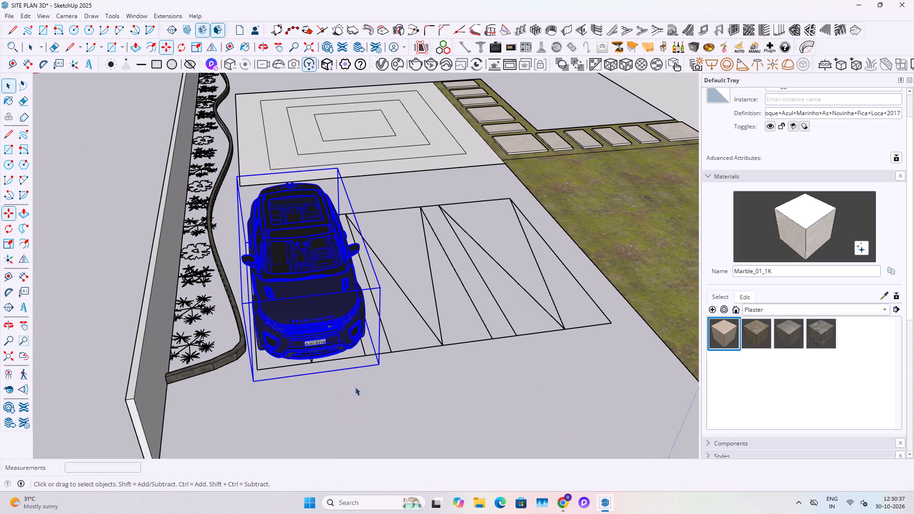
{"action": "key", "text": "Escape"}
{"action": "left_click", "coordinate": [356, 396]}
{"action": "middle_click_drag", "start_coordinate": [437, 321], "coordinate": [257, 326]}
{"action": "scroll", "coordinate": [257, 326], "scroll_direction": "up", "scroll_amount": 1}
{"action": "scroll", "coordinate": [216, 285], "scroll_direction": "down", "scroll_amount": 2}
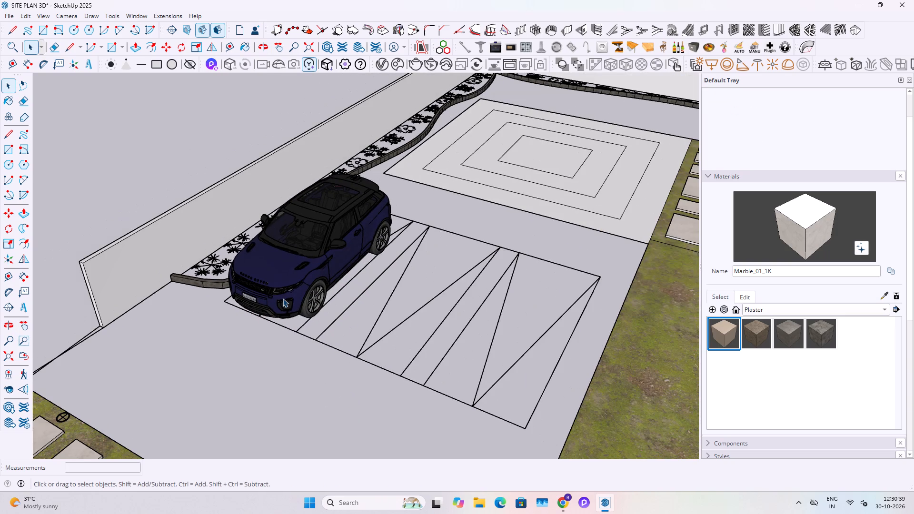
{"action": "middle_click_drag", "start_coordinate": [262, 304], "coordinate": [341, 265]}
Return to 3D Warehouse in Chrome and download the Old car model as a SketchUp file into Downloads.
{"action": "left_click", "coordinate": [554, 505]}
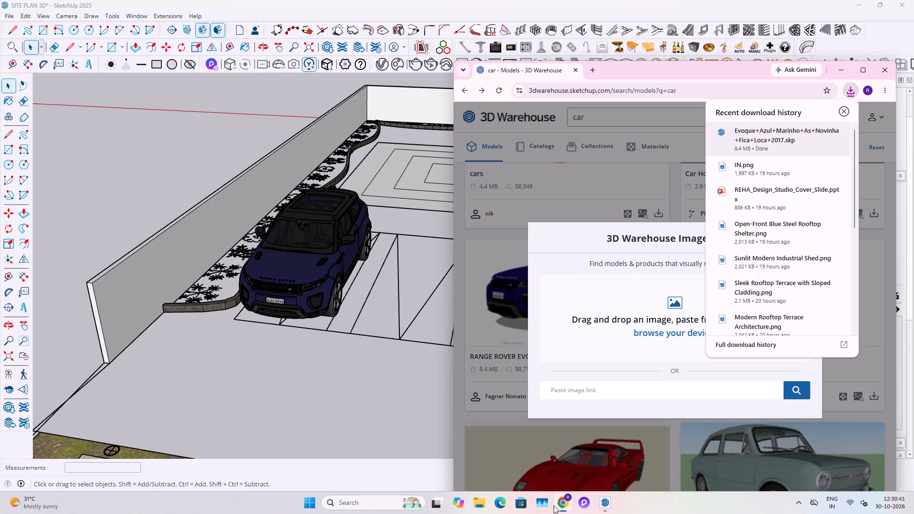
{"action": "key", "text": "Escape"}
{"action": "key", "text": "Escape"}
{"action": "key", "text": "Escape"}
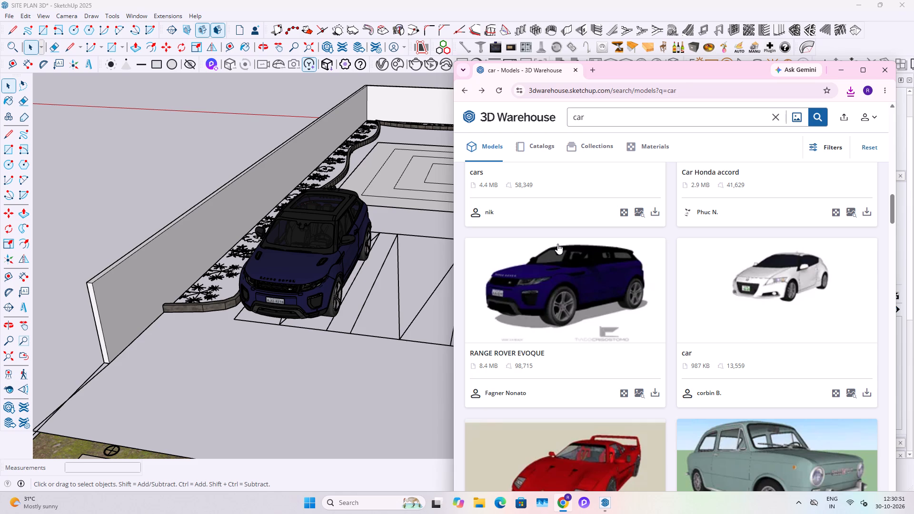
{"action": "key", "text": "Escape"}
{"action": "key", "text": "Escape"}
{"action": "scroll", "coordinate": [691, 317], "scroll_direction": "down", "scroll_amount": 5}
{"action": "left_click", "coordinate": [866, 337]}
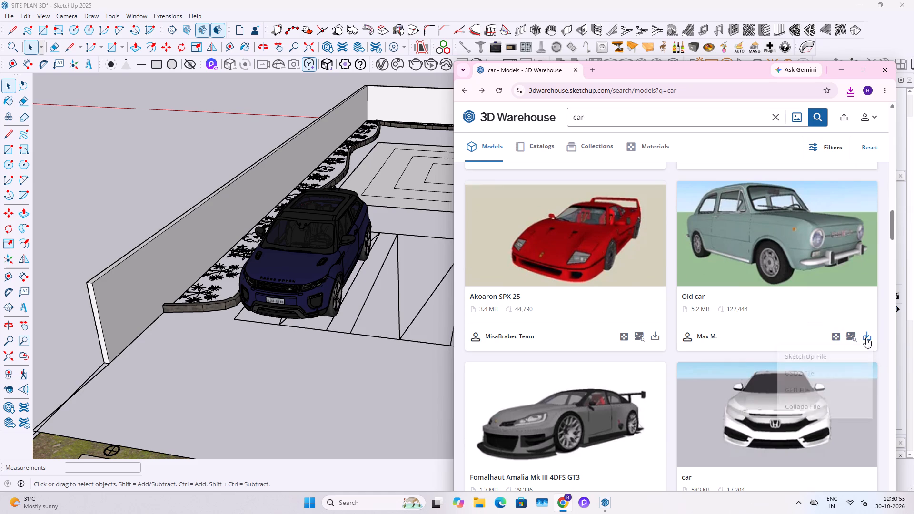
{"action": "left_click", "coordinate": [843, 366]}
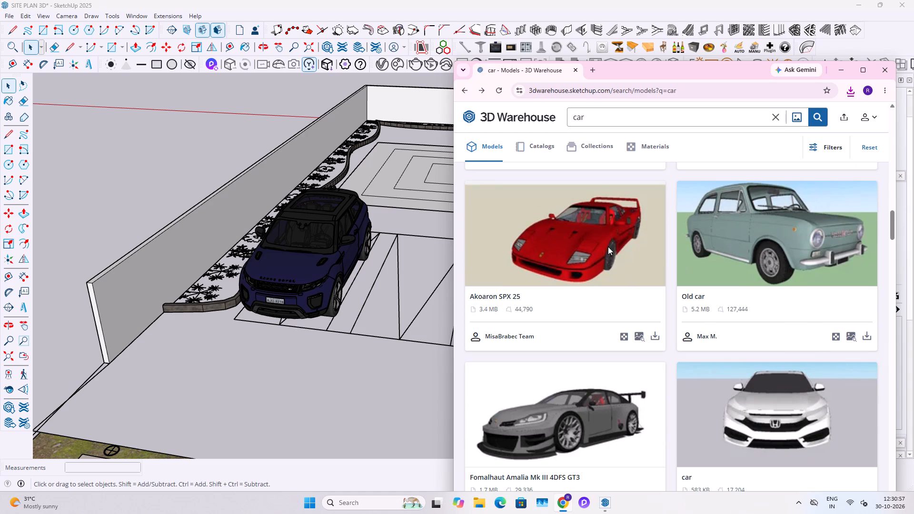
{"action": "scroll", "coordinate": [506, 160], "scroll_direction": "up", "scroll_amount": 1}
{"action": "left_click", "coordinate": [504, 196]}
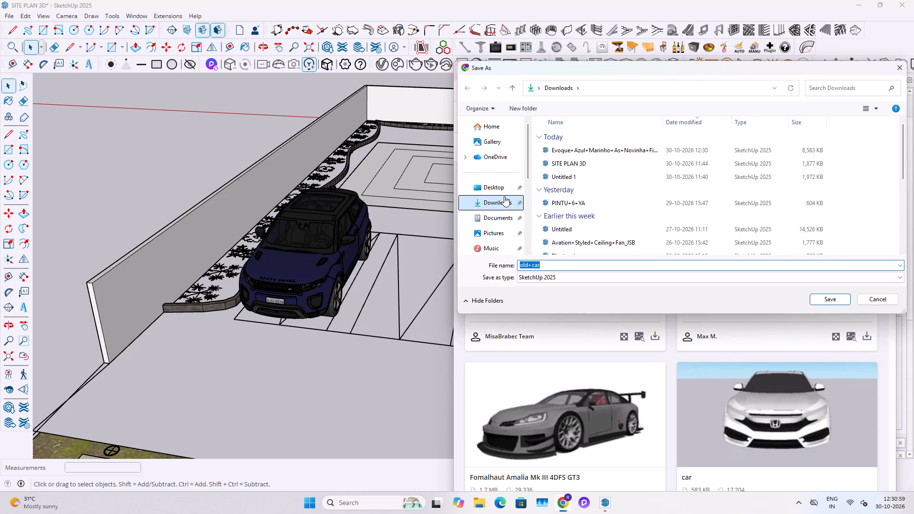
{"action": "left_click", "coordinate": [831, 296]}
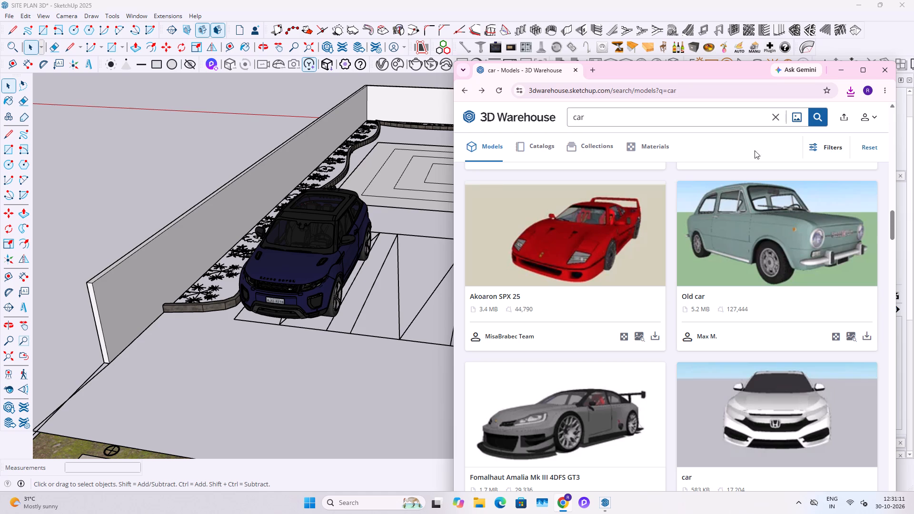
Bring the downloaded old+car.skp file into the SketchUp site plan, on the paving in front of the parked Evoque.
{"action": "left_click", "coordinate": [850, 90]}
{"action": "left_click_drag", "start_coordinate": [768, 138], "coordinate": [538, 315]}
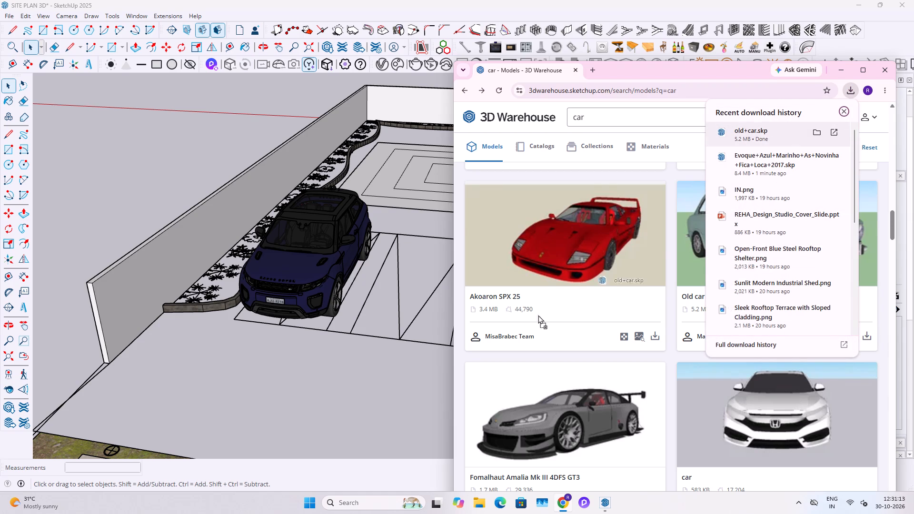
{"action": "left_click_drag", "start_coordinate": [538, 315], "coordinate": [248, 387]}
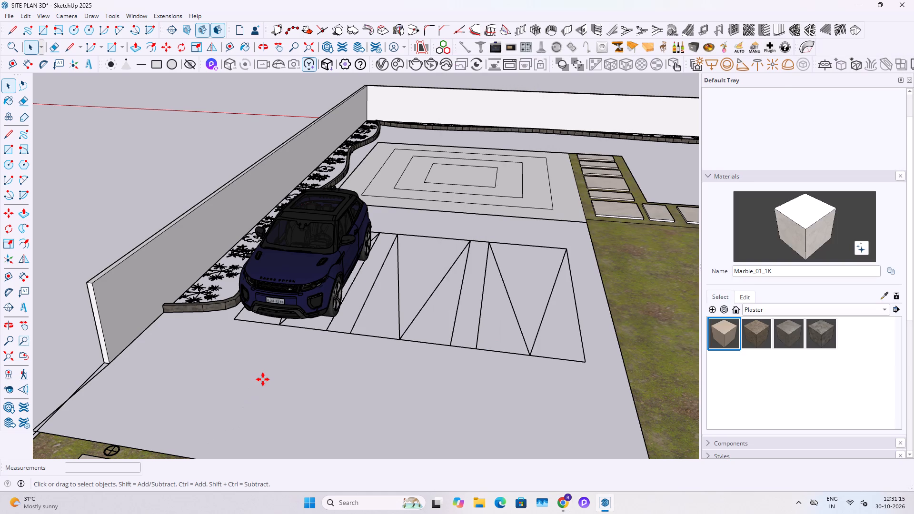
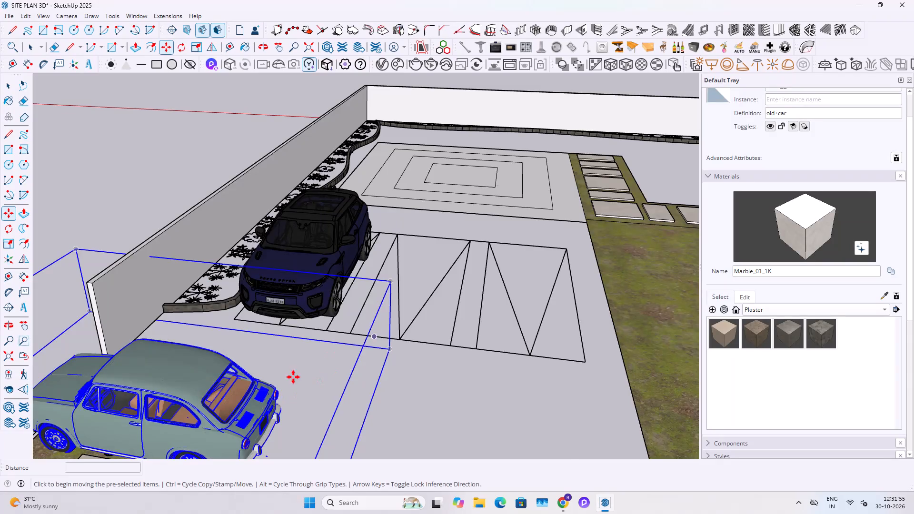
Rotate the imported old car 90 degrees on the ground plane with the Rotate tool.
{"action": "scroll", "coordinate": [293, 372], "scroll_direction": "down", "scroll_amount": 4}
{"action": "middle_click_drag", "start_coordinate": [288, 396], "coordinate": [337, 328]}
{"action": "key", "text": "q"}
{"action": "left_click", "coordinate": [202, 386]}
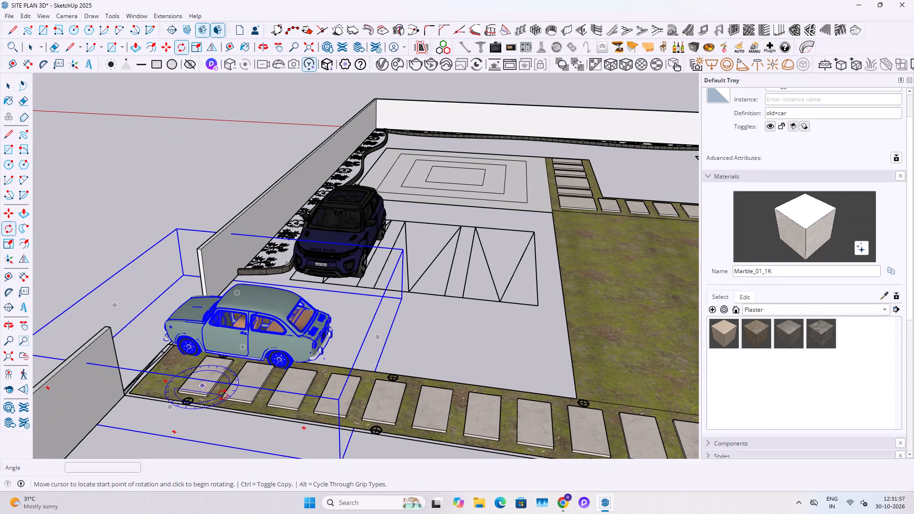
{"action": "left_click", "coordinate": [238, 399]}
{"action": "type", "text": "90"}
{"action": "key", "text": "Return"}
{"action": "key", "text": "space"}
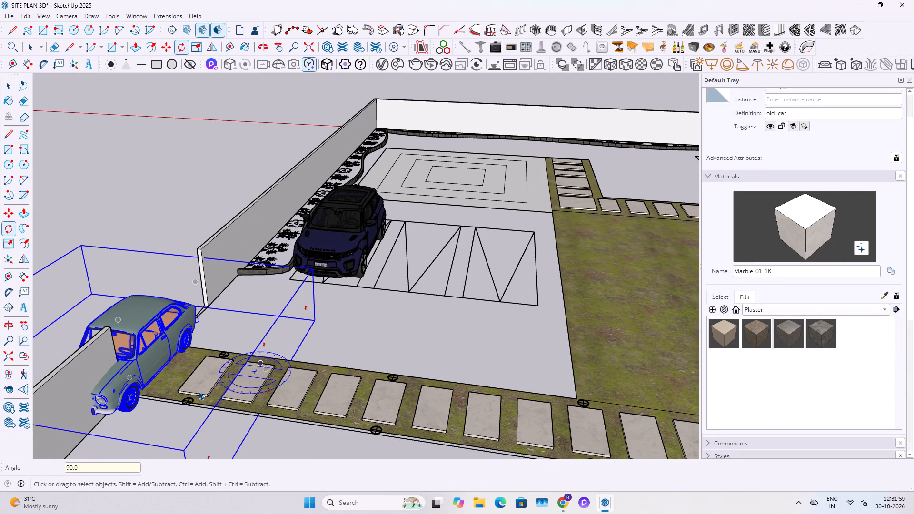
Move the old car about 25' into the marked parking bay beside the Evoque and deselect it.
{"action": "key", "text": "m"}
{"action": "left_click", "coordinate": [134, 414]}
{"action": "scroll", "coordinate": [431, 289], "scroll_direction": "up", "scroll_amount": 1}
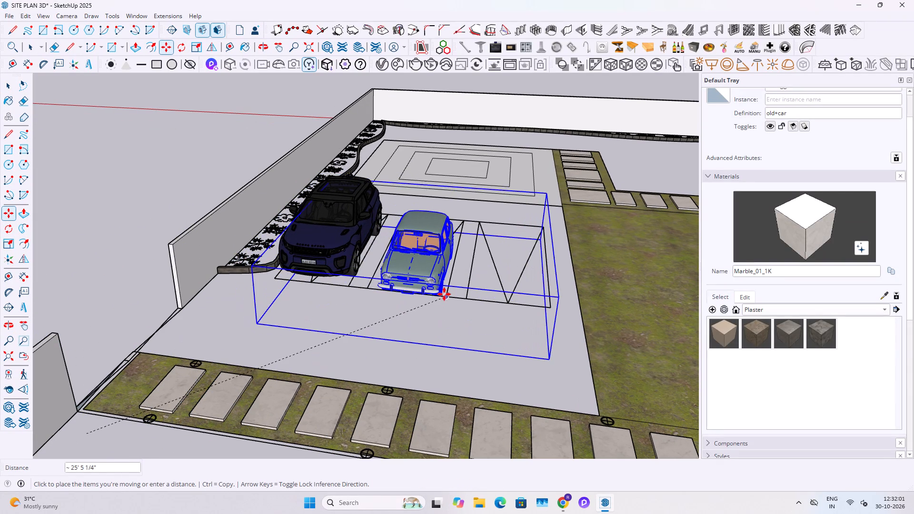
{"action": "left_click", "coordinate": [445, 294]}
{"action": "key", "text": "space"}
{"action": "key", "text": "space"}
{"action": "left_click", "coordinate": [441, 329]}
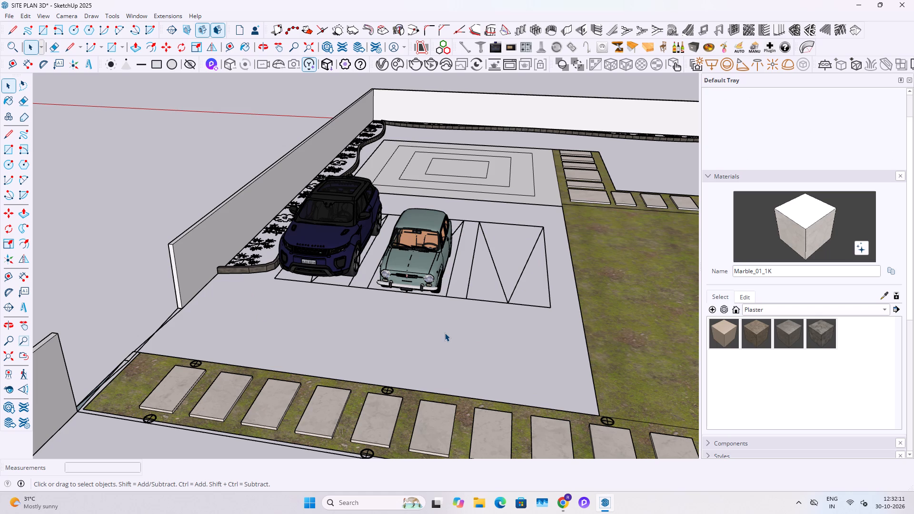
{"action": "key", "text": "Escape"}
{"action": "key", "text": "Escape"}
{"action": "key", "text": "Escape"}
Save the site plan model, purging its unused components, materials, environments, styles and tags.
{"action": "scroll", "coordinate": [445, 333], "scroll_direction": "up", "scroll_amount": 5}
{"action": "key", "text": "ctrl+s"}
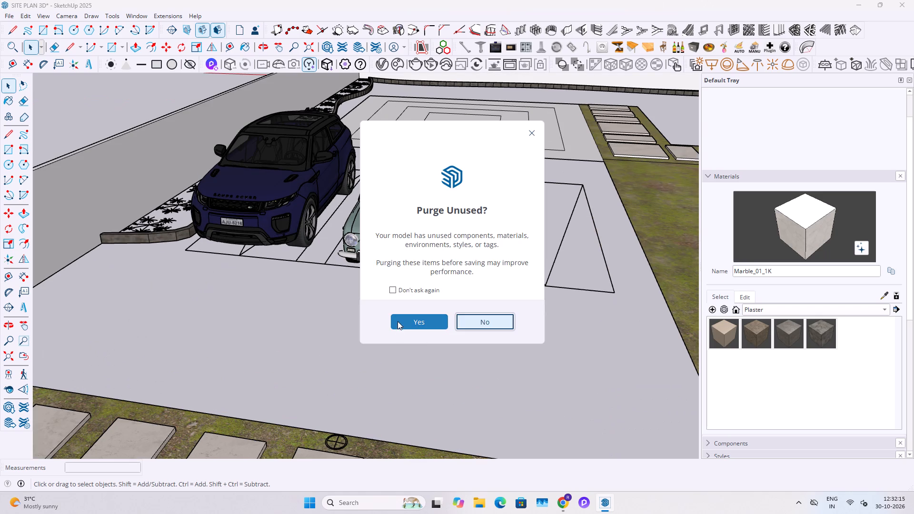
{"action": "left_click", "coordinate": [397, 321]}
Show the overview of open windows and desktops to switch away from SketchUp.
{"action": "left_click", "coordinate": [427, 513]}
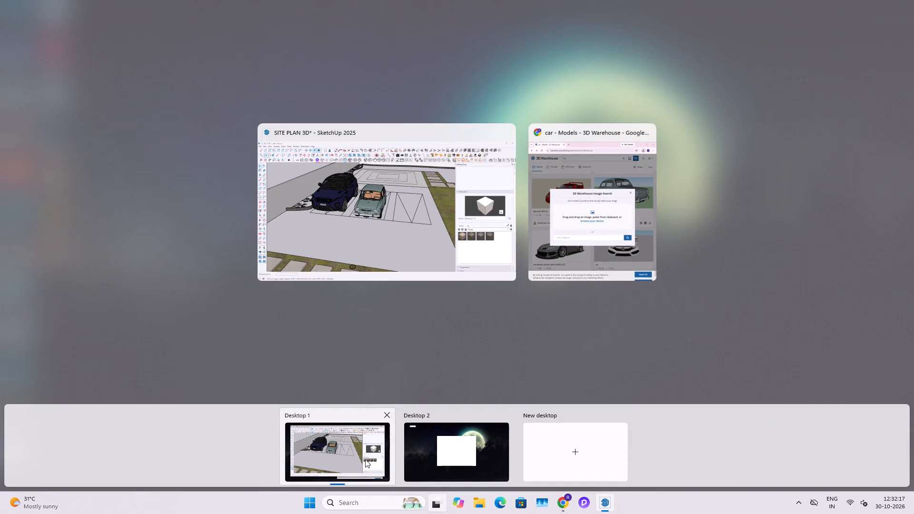
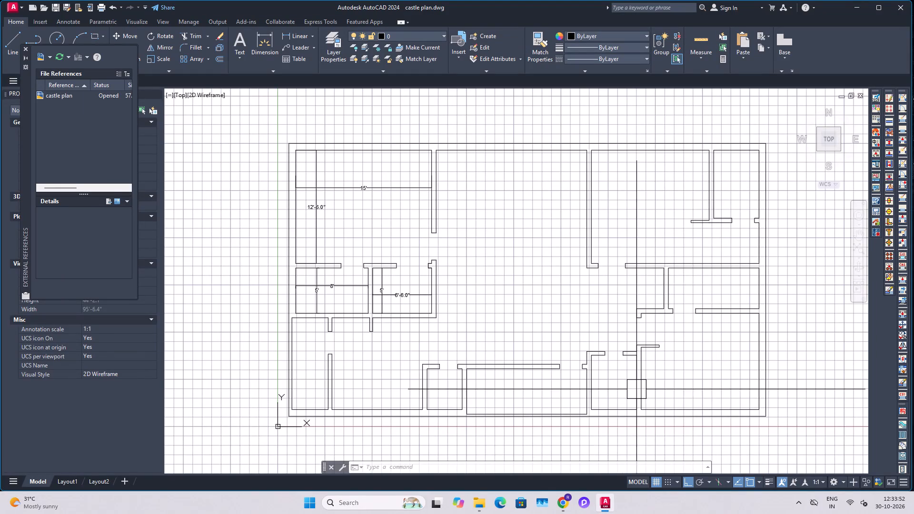
Turn off the grid display in the castle plan drawing.
{"action": "left_click", "coordinate": [654, 483]}
Delete all existing dimensions in the plan's upper-left room and the two small rooms below it.
{"action": "middle_click_drag", "start_coordinate": [470, 293], "coordinate": [526, 334]}
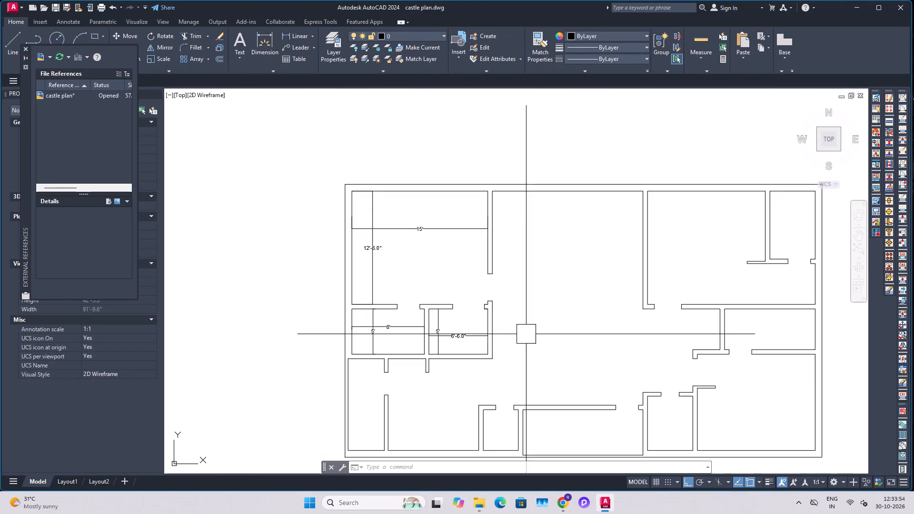
{"action": "scroll", "coordinate": [436, 333], "scroll_direction": "up", "scroll_amount": 2}
{"action": "left_click_drag", "start_coordinate": [484, 312], "coordinate": [466, 343]}
{"action": "left_click", "coordinate": [439, 356]}
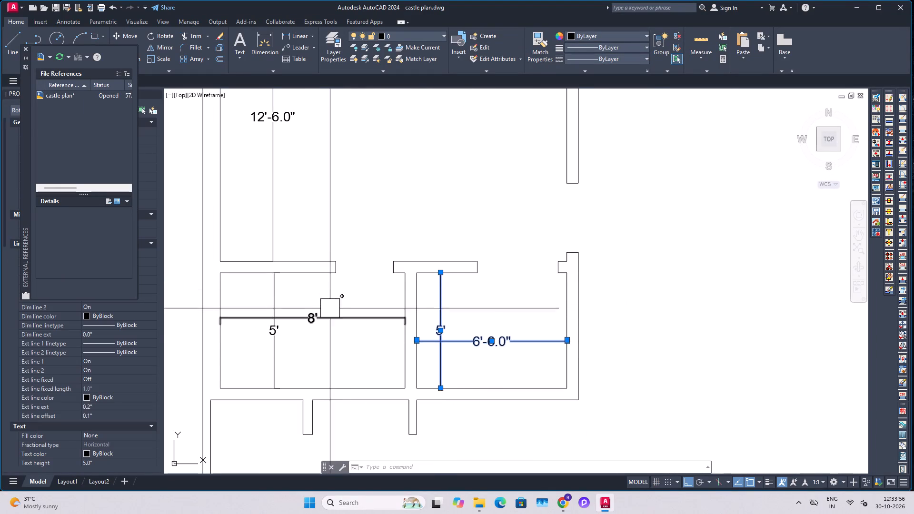
{"action": "left_click_drag", "start_coordinate": [326, 298], "coordinate": [321, 302]}
{"action": "left_click", "coordinate": [259, 336]}
{"action": "middle_click_drag", "start_coordinate": [360, 157], "coordinate": [384, 300]}
{"action": "scroll", "coordinate": [383, 287], "scroll_direction": "down", "scroll_amount": 1}
{"action": "left_click_drag", "start_coordinate": [372, 279], "coordinate": [367, 269]}
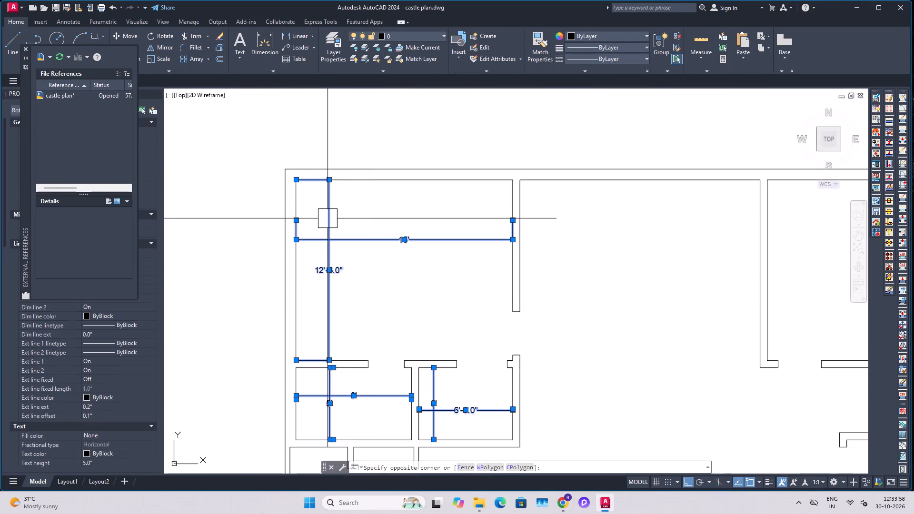
{"action": "left_click", "coordinate": [328, 218]}
{"action": "key", "text": "Delete"}
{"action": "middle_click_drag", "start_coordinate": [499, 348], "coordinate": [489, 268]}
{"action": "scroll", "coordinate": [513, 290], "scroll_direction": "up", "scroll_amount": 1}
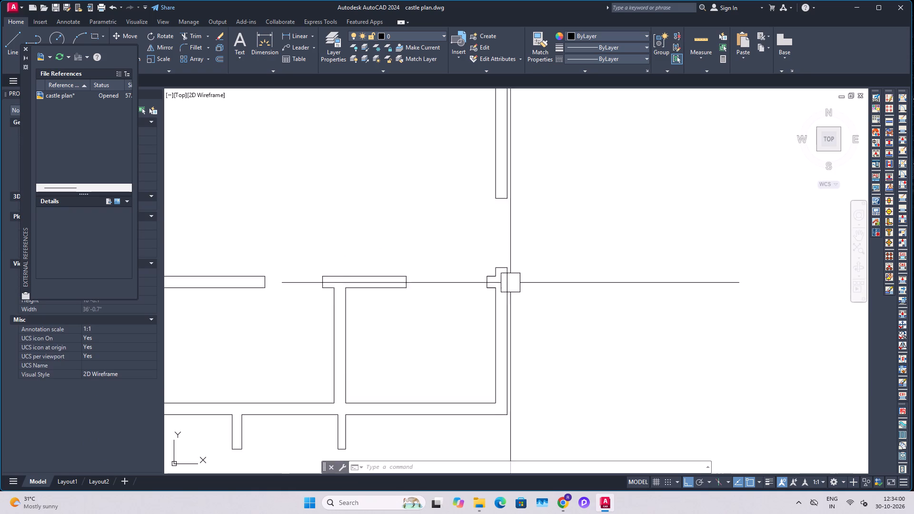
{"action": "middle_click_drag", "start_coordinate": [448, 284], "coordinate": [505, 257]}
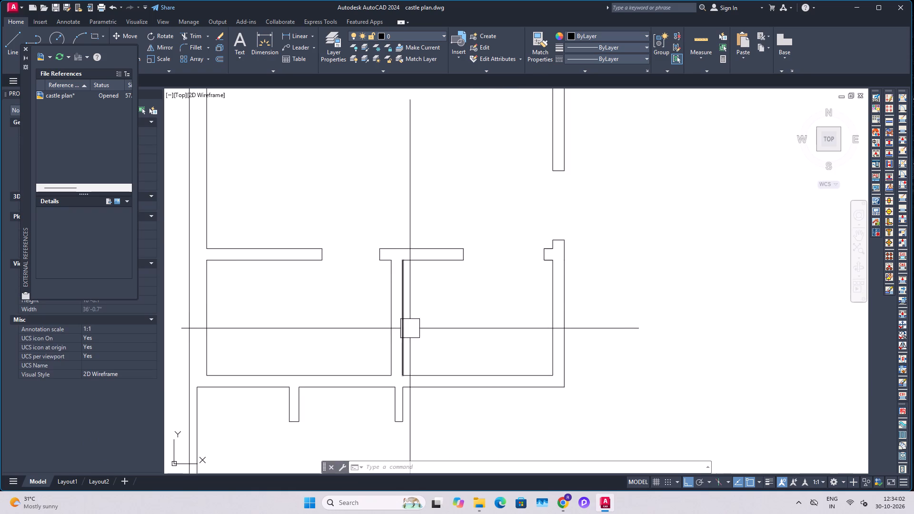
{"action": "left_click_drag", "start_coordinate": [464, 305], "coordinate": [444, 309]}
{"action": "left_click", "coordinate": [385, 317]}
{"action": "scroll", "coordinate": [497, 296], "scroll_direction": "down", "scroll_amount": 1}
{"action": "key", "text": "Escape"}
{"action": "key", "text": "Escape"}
Add linear dimensions for the inner width and inner height of the plan's upper-left room.
{"action": "middle_click_drag", "start_coordinate": [374, 139], "coordinate": [390, 202]}
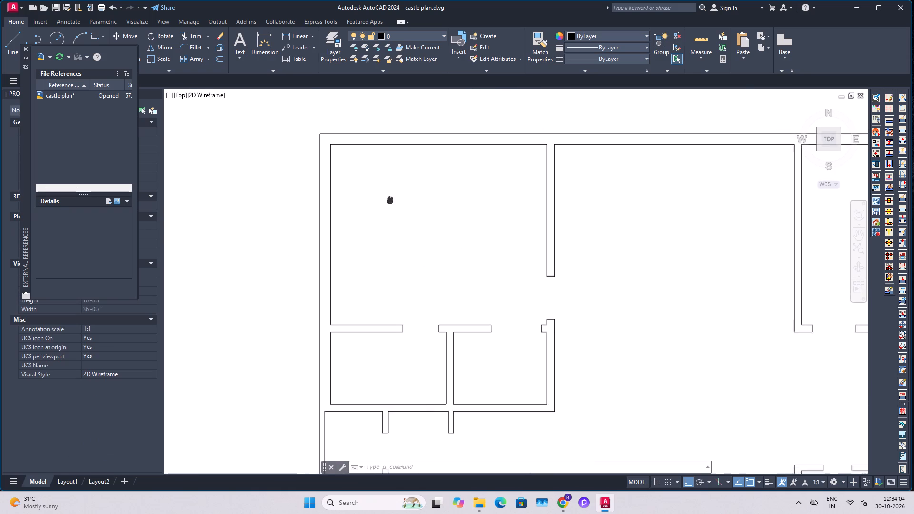
{"action": "middle_click_drag", "start_coordinate": [390, 202], "coordinate": [391, 209]}
{"action": "left_click", "coordinate": [297, 37]}
{"action": "left_click", "coordinate": [330, 231]}
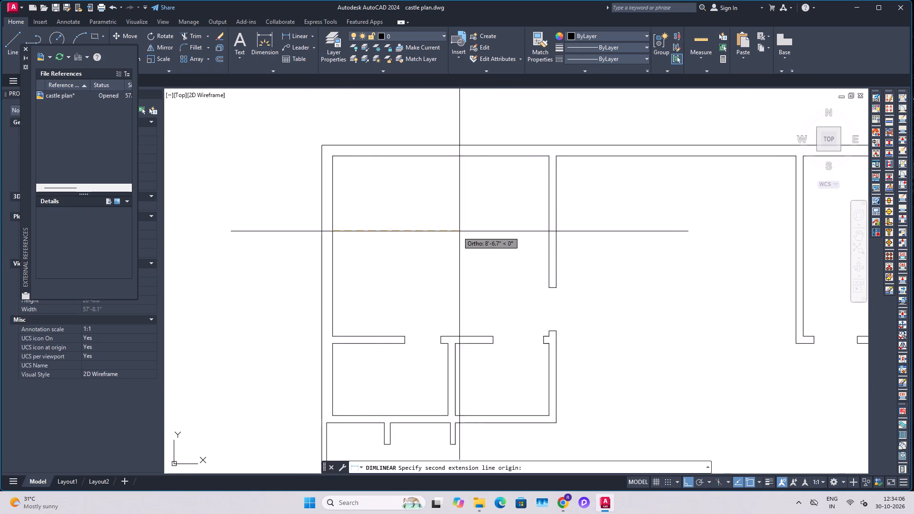
{"action": "left_click", "coordinate": [550, 230]}
{"action": "left_click", "coordinate": [522, 233]}
{"action": "middle_click_drag", "start_coordinate": [479, 269], "coordinate": [482, 234]}
{"action": "left_click", "coordinate": [287, 38]}
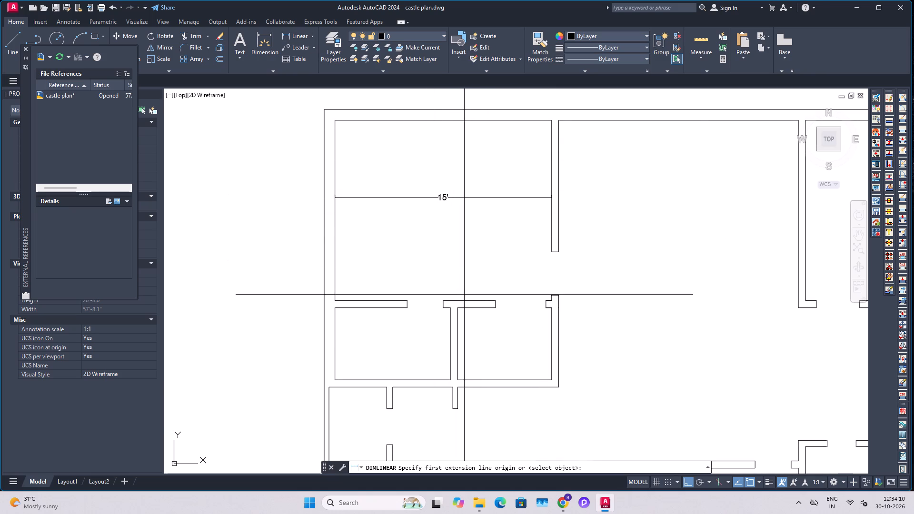
{"action": "left_click", "coordinate": [465, 300]}
{"action": "left_click", "coordinate": [474, 121]}
{"action": "left_click", "coordinate": [463, 143]}
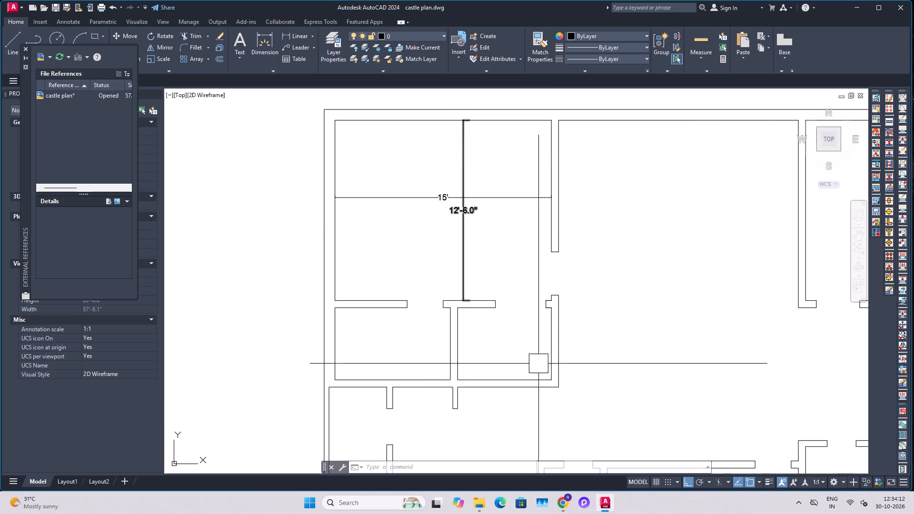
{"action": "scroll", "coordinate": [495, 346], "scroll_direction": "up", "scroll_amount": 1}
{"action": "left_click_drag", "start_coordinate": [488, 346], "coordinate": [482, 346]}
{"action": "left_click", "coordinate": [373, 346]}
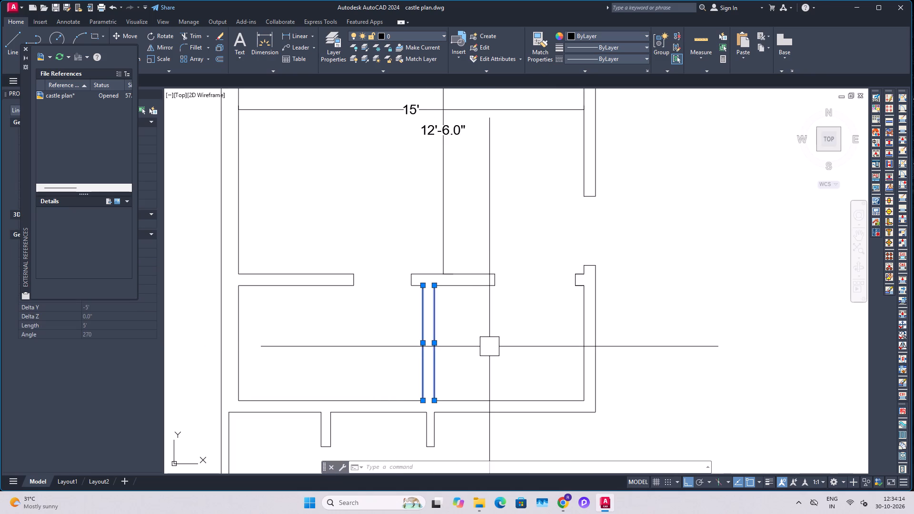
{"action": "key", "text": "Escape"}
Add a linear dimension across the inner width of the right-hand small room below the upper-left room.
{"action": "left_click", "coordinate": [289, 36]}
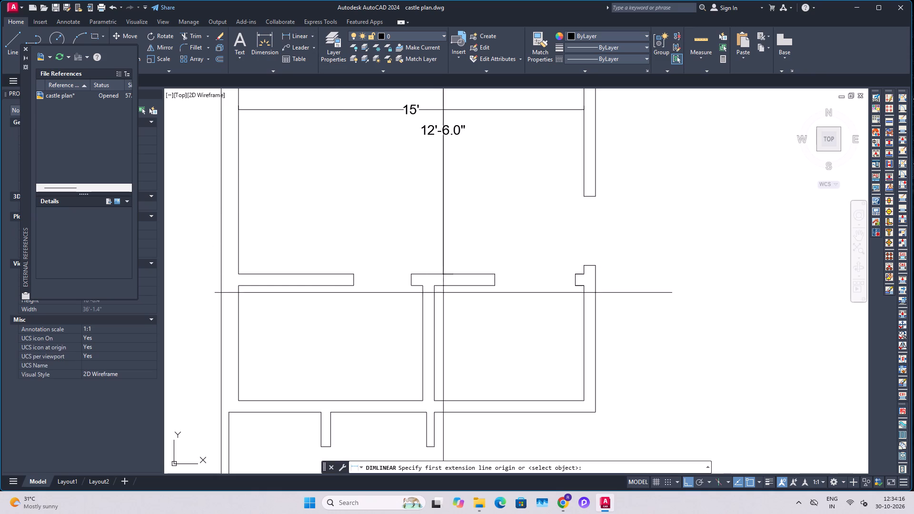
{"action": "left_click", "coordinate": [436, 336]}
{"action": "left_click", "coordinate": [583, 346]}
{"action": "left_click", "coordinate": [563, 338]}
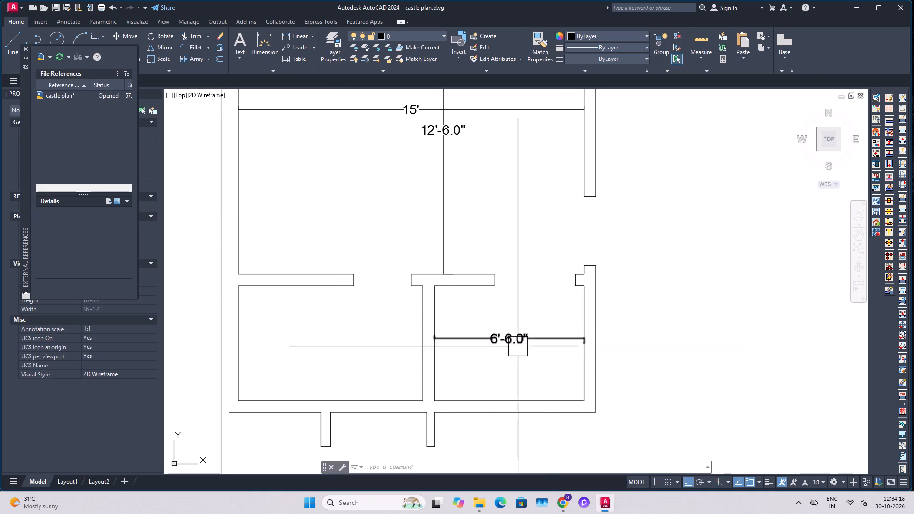
Move both lines of the partition between the two small rooms 1' to the right.
{"action": "left_click", "coordinate": [478, 310]}
{"action": "left_click", "coordinate": [397, 319]}
{"action": "type", "text": "m"}
{"action": "key", "text": "space"}
{"action": "left_click", "coordinate": [457, 314]}
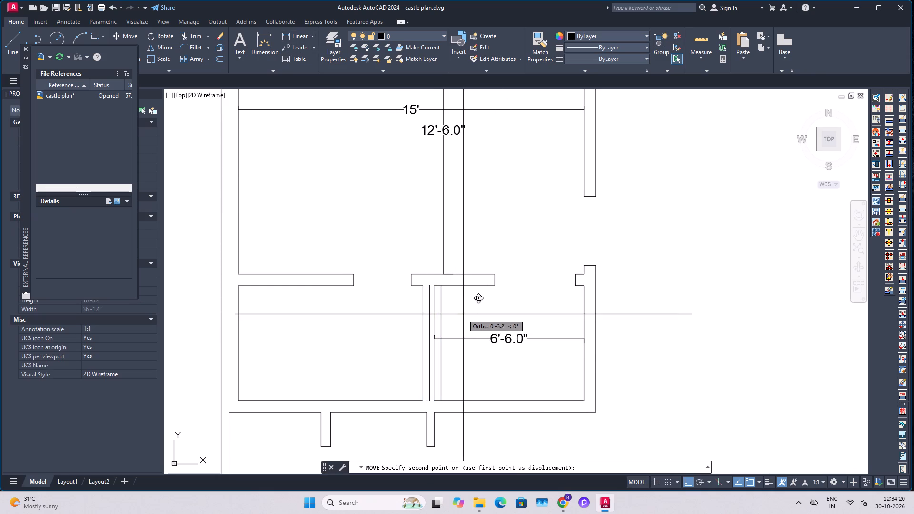
{"action": "type", "text": "1'"}
{"action": "key", "text": "Return"}
Join the split lower line of the wall above the small rooms across the partition's former position.
{"action": "scroll", "coordinate": [433, 300], "scroll_direction": "up", "scroll_amount": 2}
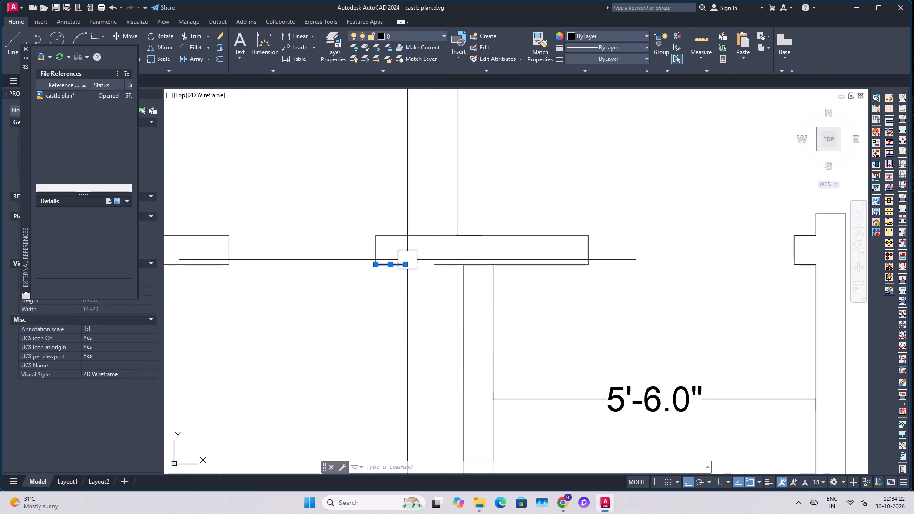
{"action": "left_click", "coordinate": [407, 260]}
{"action": "left_click", "coordinate": [504, 264]}
{"action": "key", "text": "j"}
{"action": "key", "text": "space"}
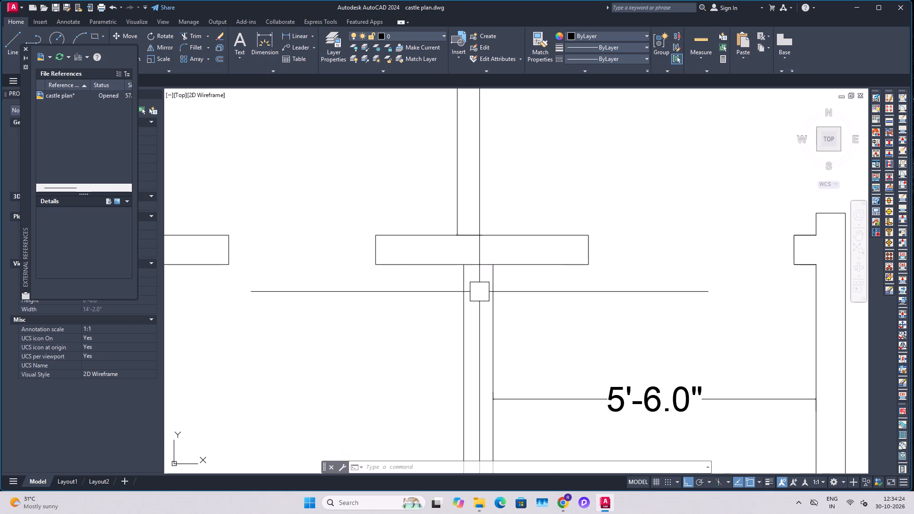
Trim the wall line segments crossing the moved partition at its upper and lower ends.
{"action": "key", "text": "t"}
{"action": "key", "text": "r"}
{"action": "key", "text": "space"}
{"action": "left_click", "coordinate": [475, 265]}
{"action": "scroll", "coordinate": [476, 265], "scroll_direction": "down", "scroll_amount": 4}
{"action": "scroll", "coordinate": [468, 293], "scroll_direction": "up", "scroll_amount": 3}
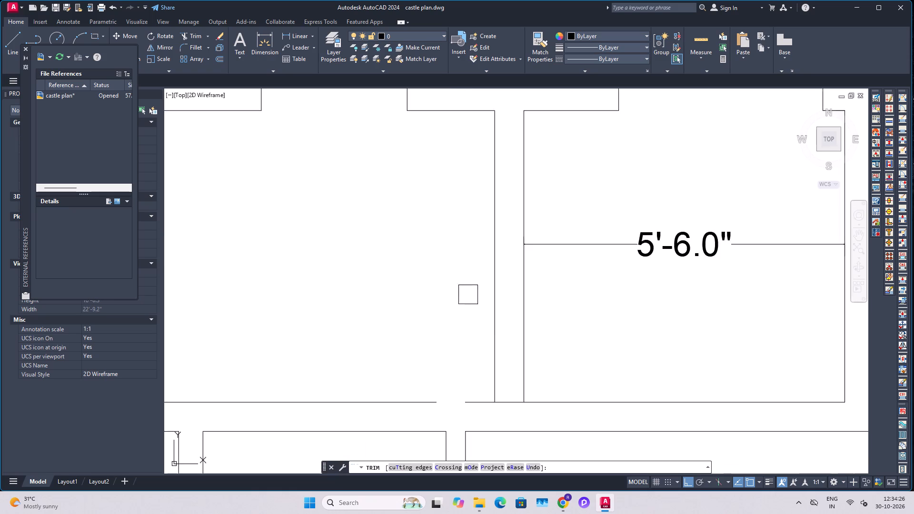
{"action": "scroll", "coordinate": [468, 295], "scroll_direction": "up", "scroll_amount": 2}
{"action": "left_click", "coordinate": [515, 414]}
{"action": "key", "text": "Escape"}
Join the split upper line of the small rooms' bottom wall across the partition's former position.
{"action": "left_click", "coordinate": [453, 422]}
{"action": "left_click", "coordinate": [330, 402]}
{"action": "left_click", "coordinate": [296, 448]}
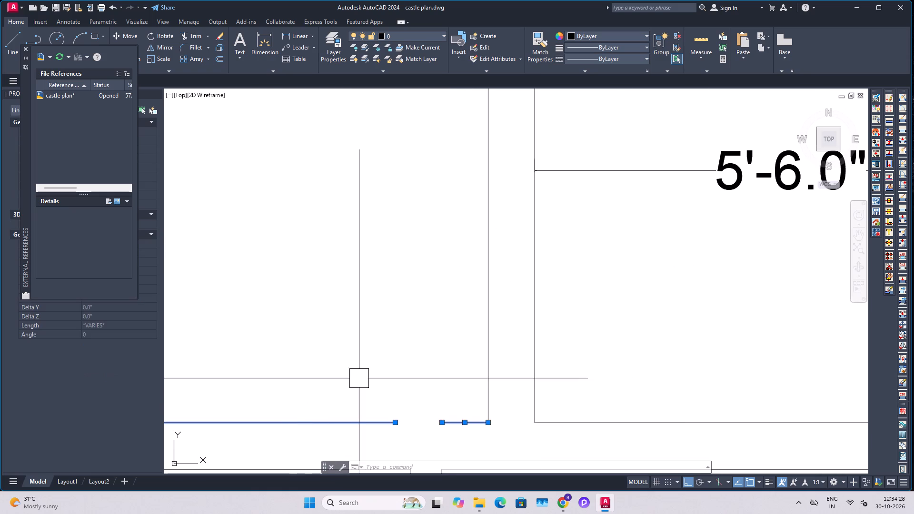
{"action": "key", "text": "j"}
{"action": "key", "text": "space"}
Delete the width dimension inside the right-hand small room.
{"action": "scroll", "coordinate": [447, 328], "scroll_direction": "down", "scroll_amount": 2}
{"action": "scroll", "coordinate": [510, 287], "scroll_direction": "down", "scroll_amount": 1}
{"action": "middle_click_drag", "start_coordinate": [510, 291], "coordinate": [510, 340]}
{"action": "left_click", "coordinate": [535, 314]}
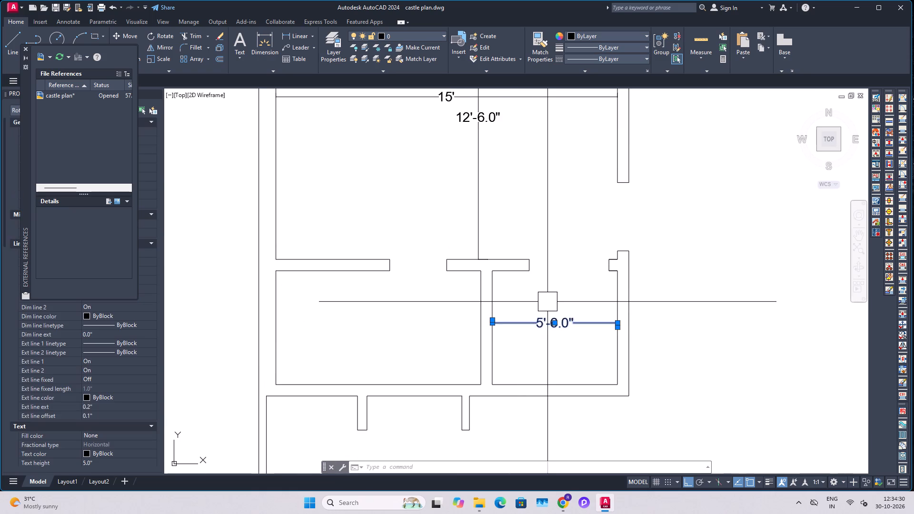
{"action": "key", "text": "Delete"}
Delete the two jamb lines of the door opening above the left-hand small room.
{"action": "middle_click_drag", "start_coordinate": [564, 243], "coordinate": [524, 306]}
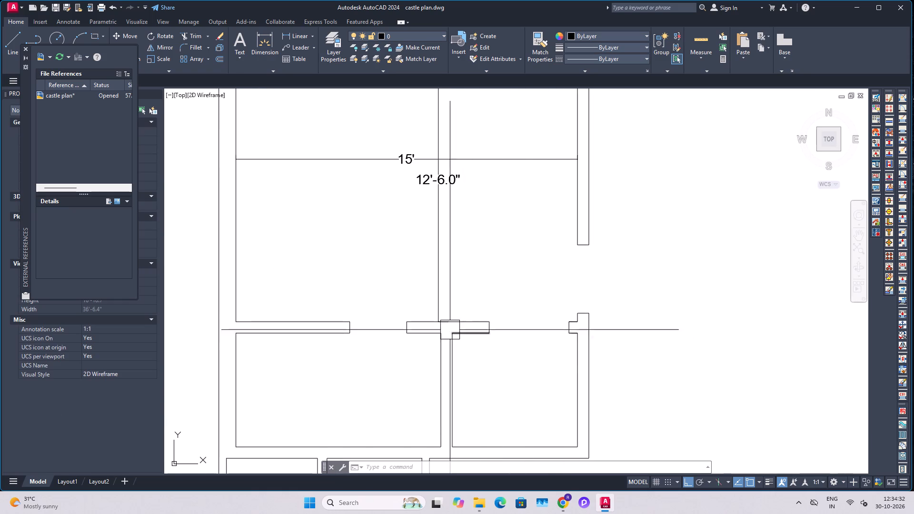
{"action": "left_click_drag", "start_coordinate": [329, 312], "coordinate": [360, 327]}
{"action": "left_click", "coordinate": [427, 366]}
{"action": "key", "text": "Delete"}
Join the upper and lower wall lines across the left-hand small room's former door opening to close the wall.
{"action": "scroll", "coordinate": [360, 330], "scroll_direction": "up", "scroll_amount": 2}
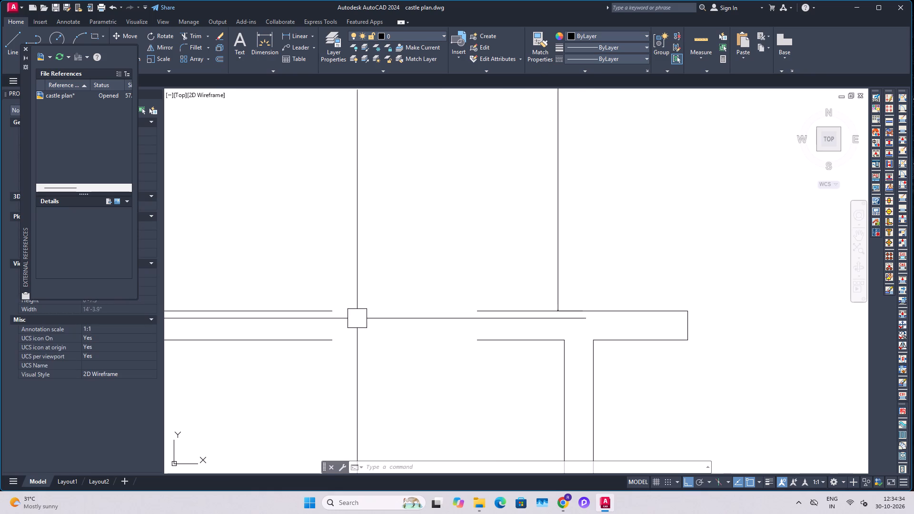
{"action": "left_click", "coordinate": [322, 311]}
{"action": "left_click", "coordinate": [508, 306]}
{"action": "key", "text": "j"}
{"action": "key", "text": "space"}
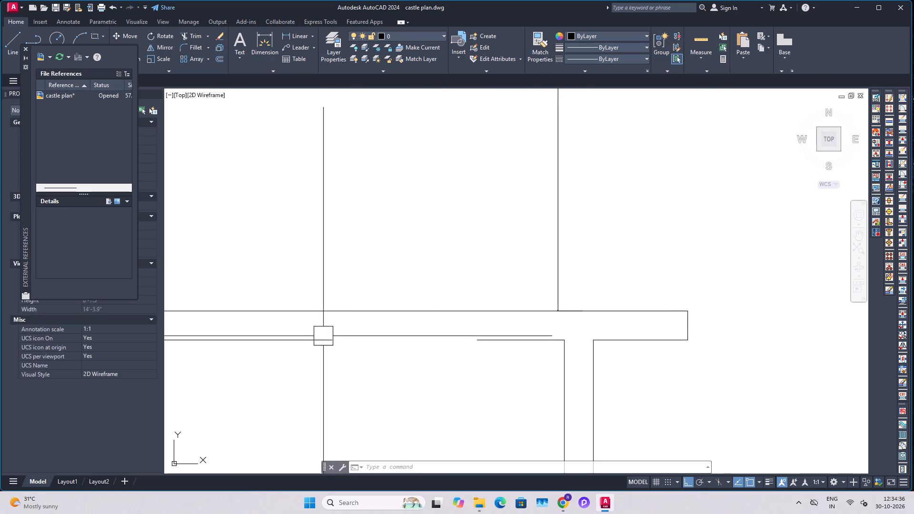
{"action": "left_click", "coordinate": [316, 341]}
{"action": "left_click", "coordinate": [516, 341]}
{"action": "type", "text": "j"}
{"action": "key", "text": "space"}
Draw a line across the top end of the partition between the two small rooms.
{"action": "scroll", "coordinate": [452, 364], "scroll_direction": "down", "scroll_amount": 3}
{"action": "middle_click_drag", "start_coordinate": [574, 354], "coordinate": [517, 337]}
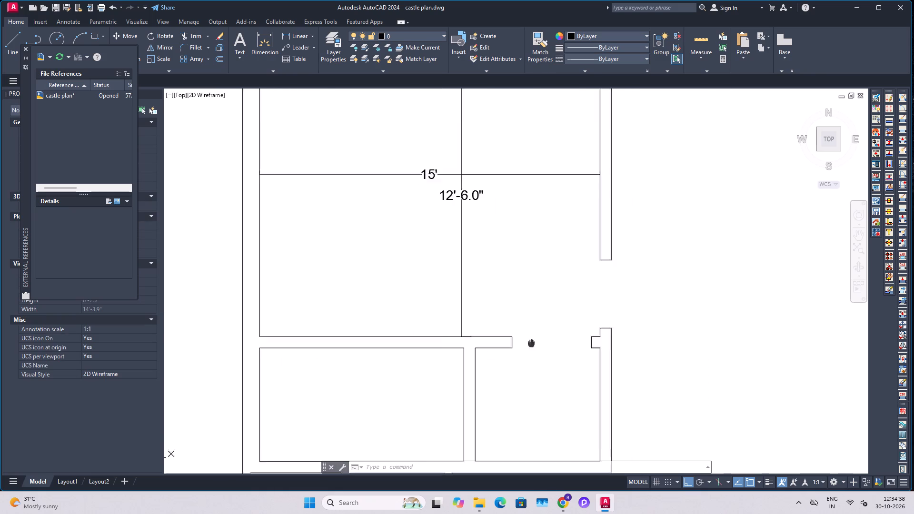
{"action": "middle_click_drag", "start_coordinate": [517, 337], "coordinate": [476, 313]}
{"action": "middle_click", "coordinate": [496, 319]}
{"action": "key", "text": "Escape"}
{"action": "key", "text": "Escape"}
{"action": "scroll", "coordinate": [454, 314], "scroll_direction": "up", "scroll_amount": 1}
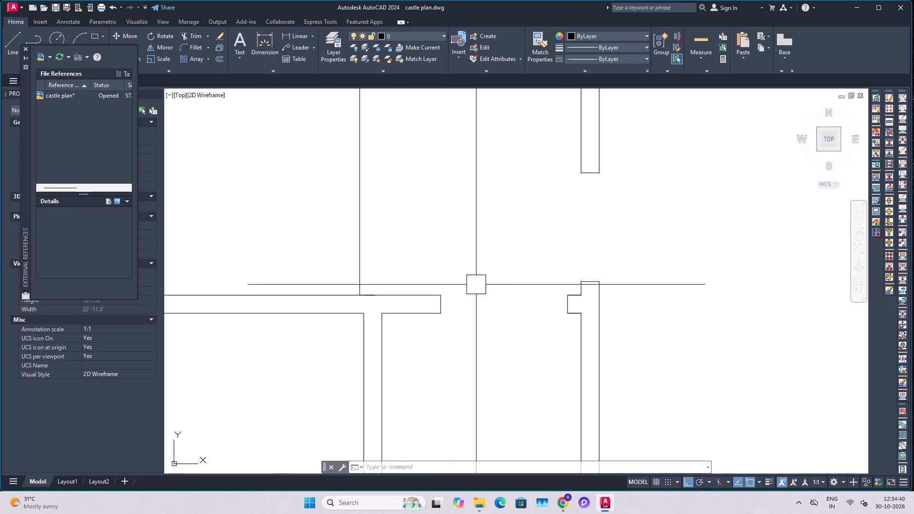
{"action": "middle_click_drag", "start_coordinate": [424, 335], "coordinate": [457, 280]}
{"action": "key", "text": "l"}
{"action": "key", "text": "space"}
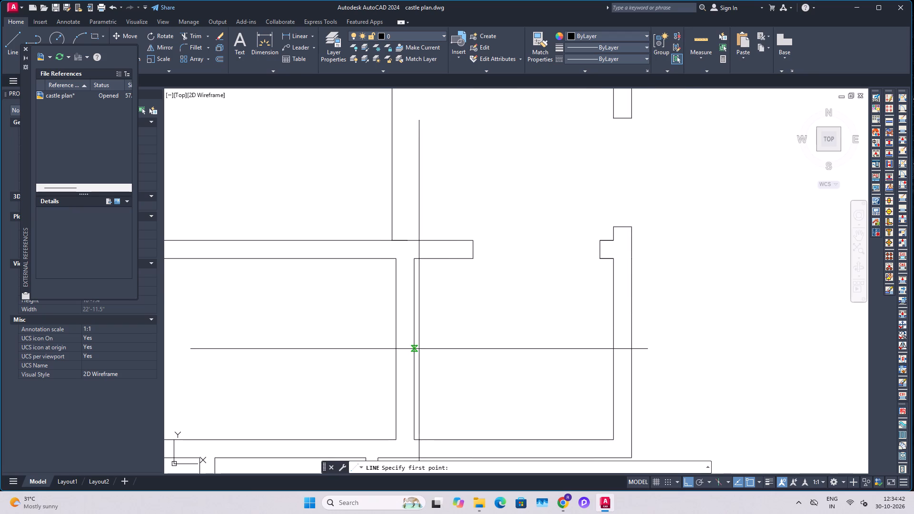
{"action": "left_click", "coordinate": [416, 261]}
{"action": "left_click", "coordinate": [394, 261]}
{"action": "key", "text": "Escape"}
{"action": "key", "text": "Escape"}
Offset the line at the partition's top end 4.5" downward to mark the first door jamb.
{"action": "type", "text": "o"}
{"action": "key", "text": "space"}
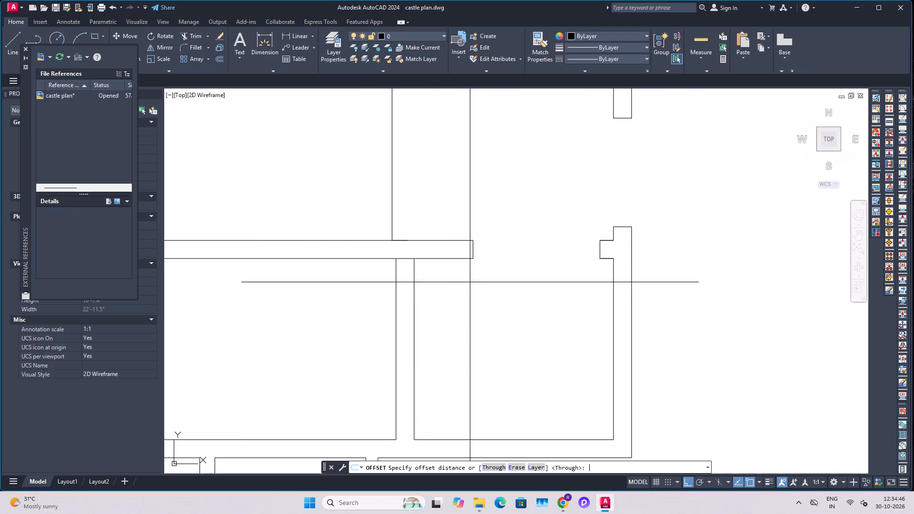
{"action": "type", "text": "4."}
{"action": "key", "text": "5"}
{"action": "key", "text": "shift+quotedbl"}
{"action": "key", "text": "Return"}
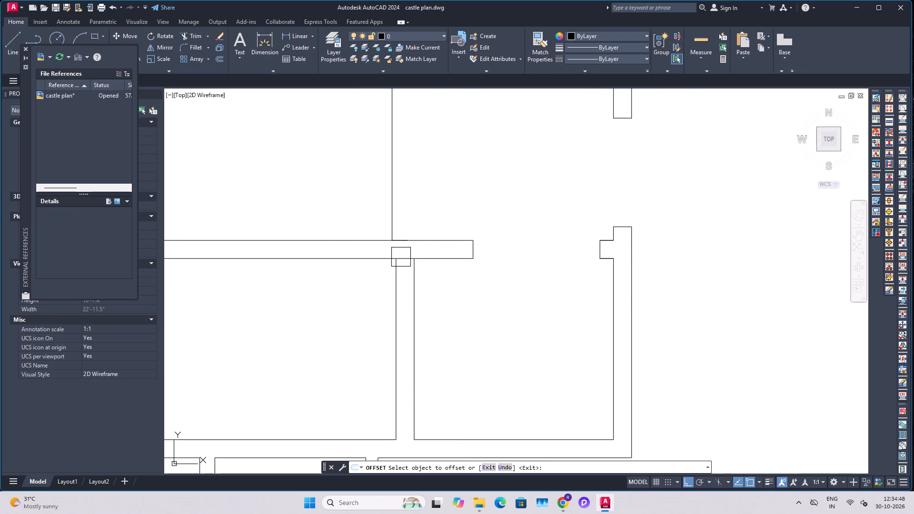
{"action": "left_click", "coordinate": [400, 257]}
{"action": "left_click", "coordinate": [418, 317]}
{"action": "left_click", "coordinate": [408, 277]}
{"action": "key", "text": "Escape"}
{"action": "key", "text": "Escape"}
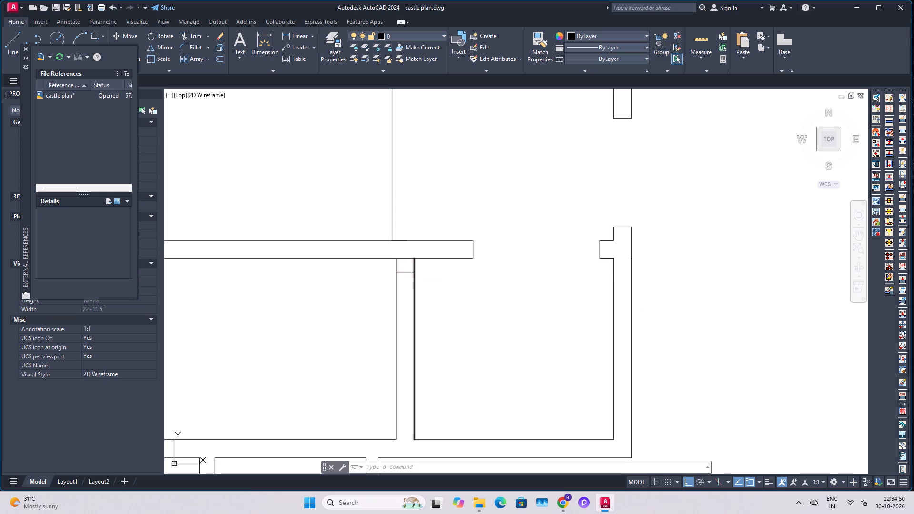
Offset the new jamb line 2'6" downward along the partition to mark the other side of the doorway.
{"action": "type", "text": "o 2'"}
{"action": "type", "text": "6\""}
{"action": "key", "text": "Return"}
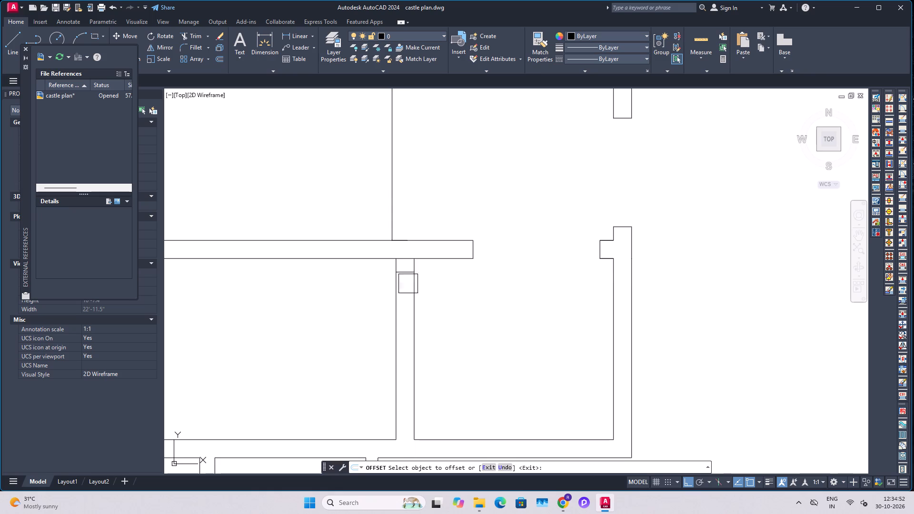
{"action": "left_click", "coordinate": [402, 267]}
{"action": "left_click", "coordinate": [431, 354]}
{"action": "key", "text": "Escape"}
{"action": "key", "text": "Escape"}
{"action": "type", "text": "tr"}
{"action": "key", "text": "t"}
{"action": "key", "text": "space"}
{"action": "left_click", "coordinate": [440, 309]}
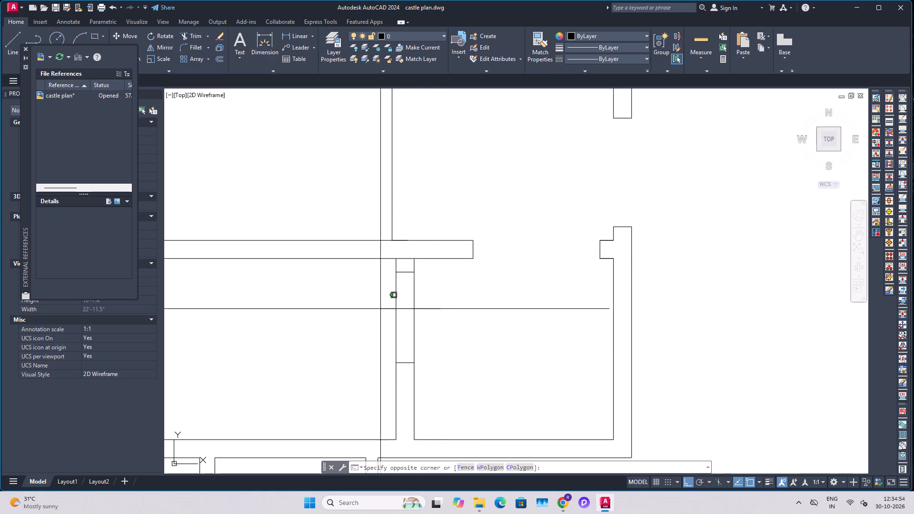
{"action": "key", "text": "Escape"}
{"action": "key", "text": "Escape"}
Trim both partition lines between the two jamb lines to open the doorway connecting the small rooms.
{"action": "key", "text": "t"}
{"action": "key", "text": "r"}
{"action": "key", "text": "space"}
{"action": "left_click", "coordinate": [457, 309]}
{"action": "left_click", "coordinate": [360, 316]}
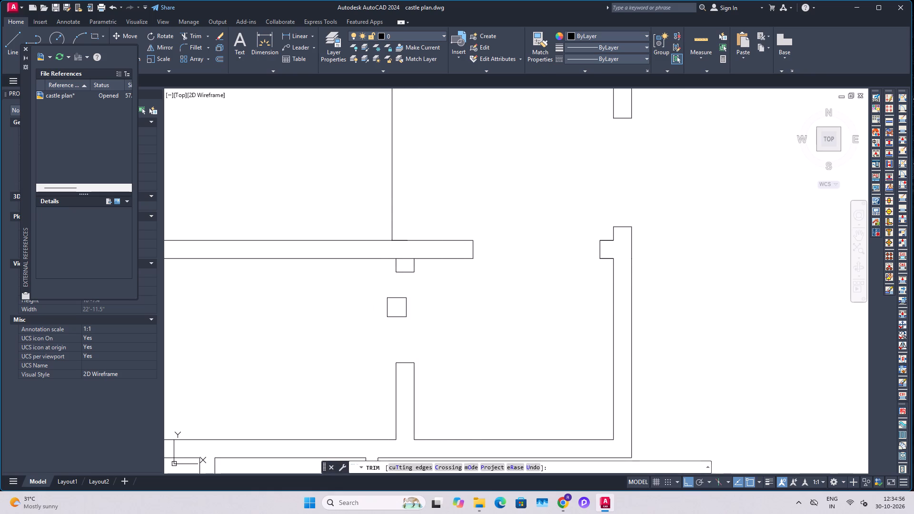
{"action": "key", "text": "Escape"}
Trim the line crossing the partition's top end where it meets the wall above.
{"action": "type", "text": "tr"}
{"action": "key", "text": "space"}
{"action": "scroll", "coordinate": [416, 259], "scroll_direction": "up", "scroll_amount": 2}
{"action": "left_click", "coordinate": [393, 256]}
{"action": "key", "text": "Escape"}
Delete the two jamb lines of the door opening above the right-hand small room.
{"action": "scroll", "coordinate": [396, 261], "scroll_direction": "down", "scroll_amount": 3}
{"action": "middle_click_drag", "start_coordinate": [529, 280], "coordinate": [528, 280]}
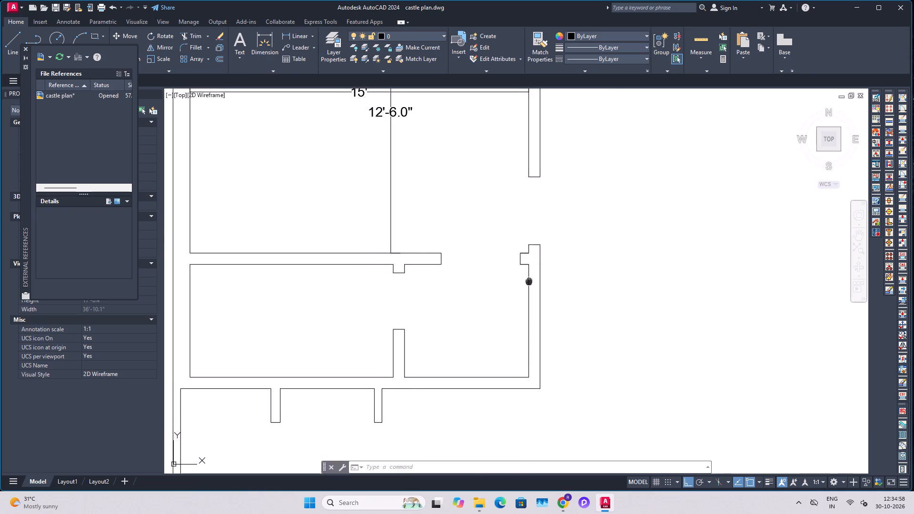
{"action": "middle_click_drag", "start_coordinate": [528, 280], "coordinate": [519, 282]}
{"action": "left_click_drag", "start_coordinate": [421, 237], "coordinate": [437, 254]}
{"action": "left_click", "coordinate": [463, 278]}
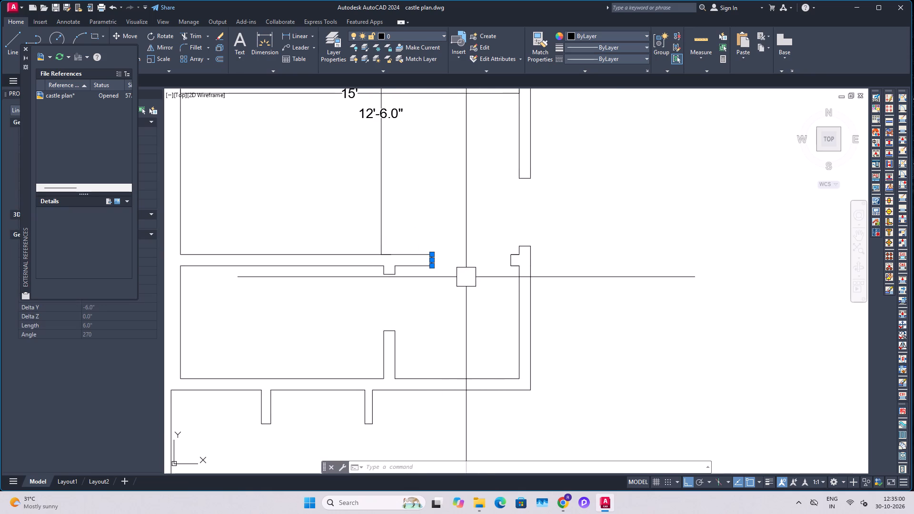
{"action": "left_click_drag", "start_coordinate": [487, 248], "coordinate": [516, 274]}
{"action": "left_click", "coordinate": [517, 274]}
{"action": "key", "text": "Delete"}
Join the upper and lower wall lines across the right-hand small room's former door opening.
{"action": "scroll", "coordinate": [368, 252], "scroll_direction": "up", "scroll_amount": 1}
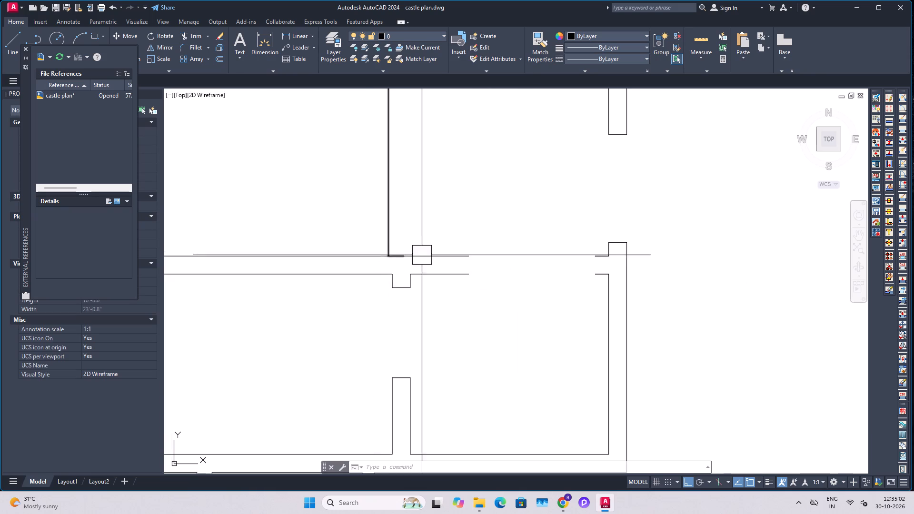
{"action": "left_click", "coordinate": [450, 257]}
{"action": "left_click", "coordinate": [592, 257]}
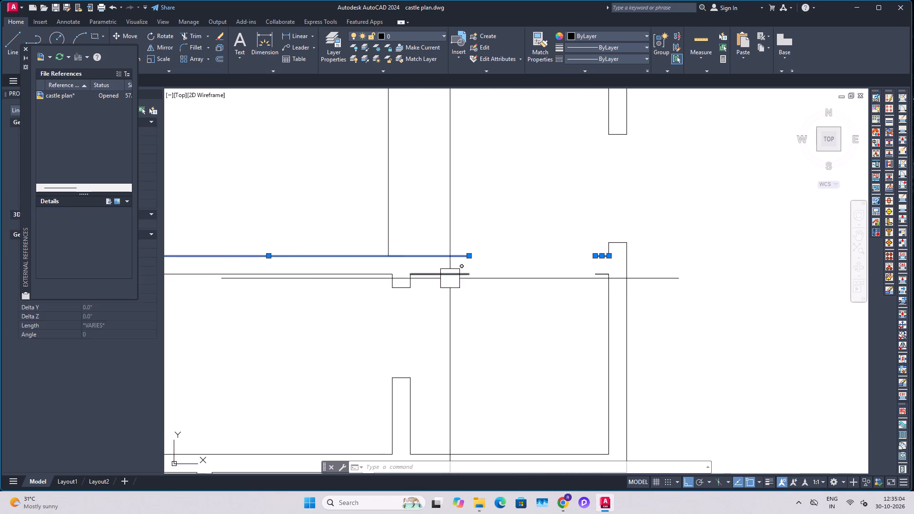
{"action": "left_click", "coordinate": [450, 278]}
{"action": "left_click", "coordinate": [590, 278]}
{"action": "type", "text": "j"}
{"action": "key", "text": "space"}
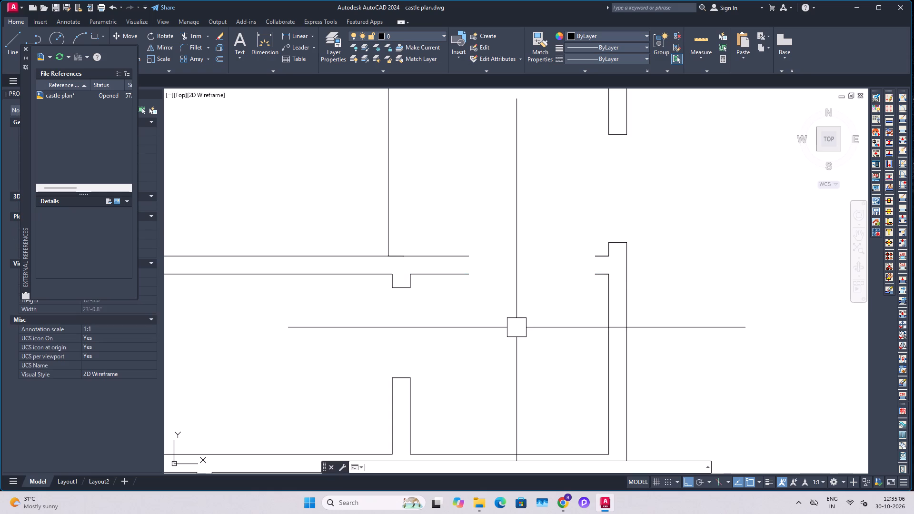
Join the upper and lower line segments of the horizontal wall above the right-hand small room, closing the gap.
{"action": "left_click", "coordinate": [459, 256]}
{"action": "left_click", "coordinate": [594, 257]}
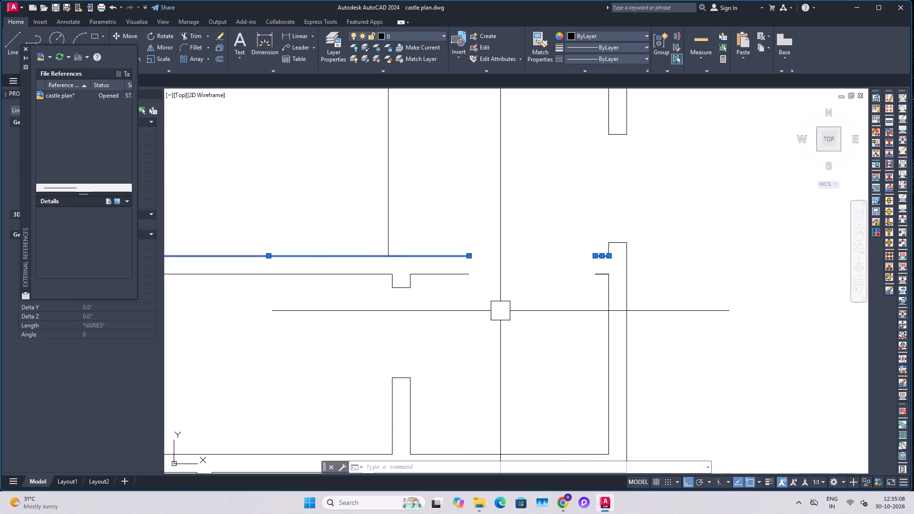
{"action": "type", "text": "j"}
{"action": "key", "text": "space"}
{"action": "left_click", "coordinate": [445, 271]}
{"action": "left_click", "coordinate": [585, 274]}
{"action": "left_click", "coordinate": [594, 275]}
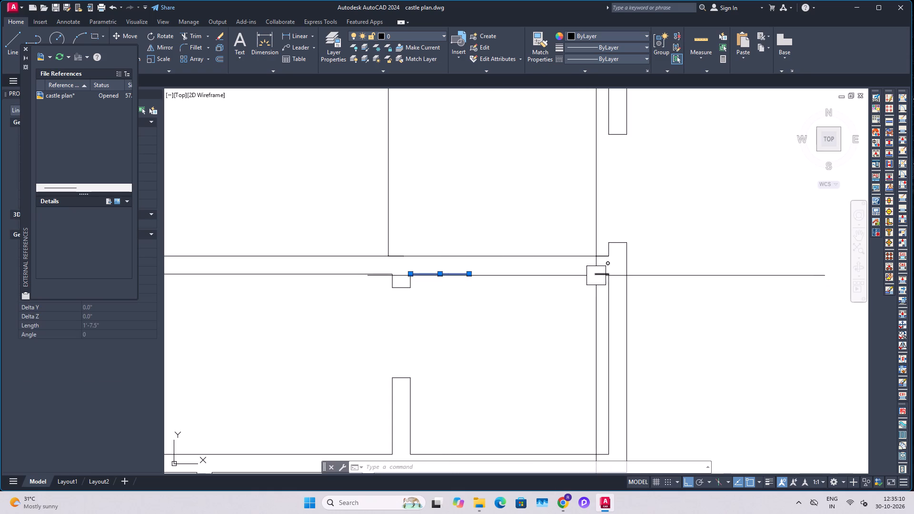
{"action": "left_click", "coordinate": [597, 276]}
{"action": "type", "text": "j"}
{"action": "key", "text": "space"}
Draw a short line across the wall at the midpoint of its span above the right-hand small room.
{"action": "key", "text": "l"}
{"action": "key", "text": "space"}
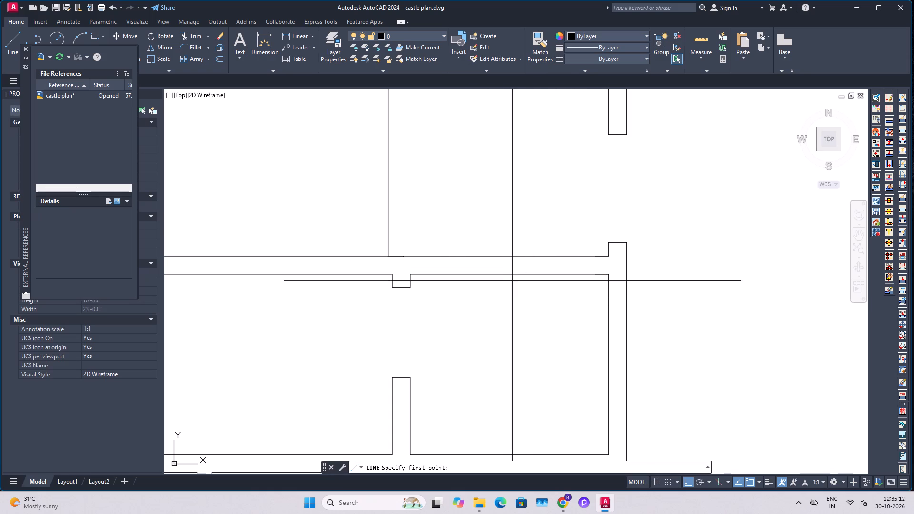
{"action": "left_click", "coordinate": [511, 275]}
{"action": "left_click", "coordinate": [510, 257]}
{"action": "key", "text": "Escape"}
{"action": "key", "text": "Escape"}
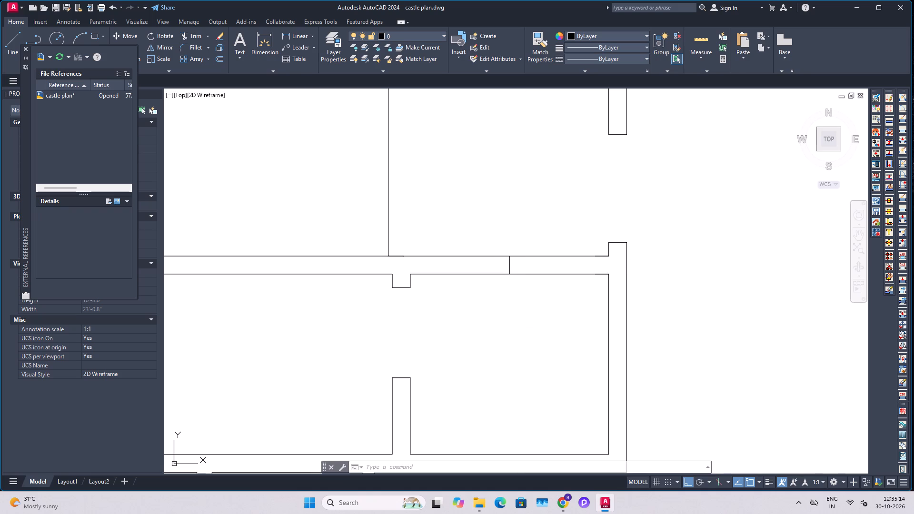
Offset the midpoint line 1'6" to both sides as door jambs, and delete the original line.
{"action": "type", "text": "o 1'6\""}
{"action": "key", "text": "Return"}
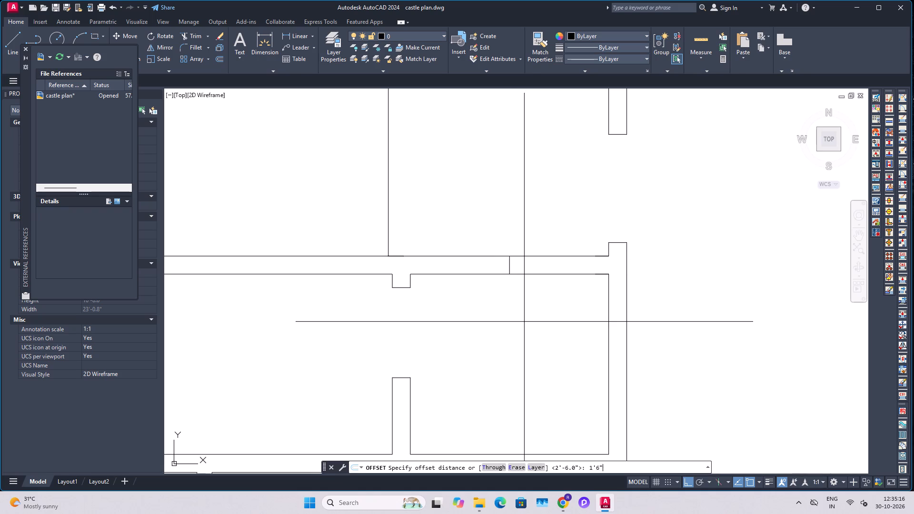
{"action": "left_click", "coordinate": [511, 268]}
{"action": "left_click", "coordinate": [474, 271]}
{"action": "left_click_drag", "start_coordinate": [512, 267], "coordinate": [526, 267]}
{"action": "left_click", "coordinate": [582, 267]}
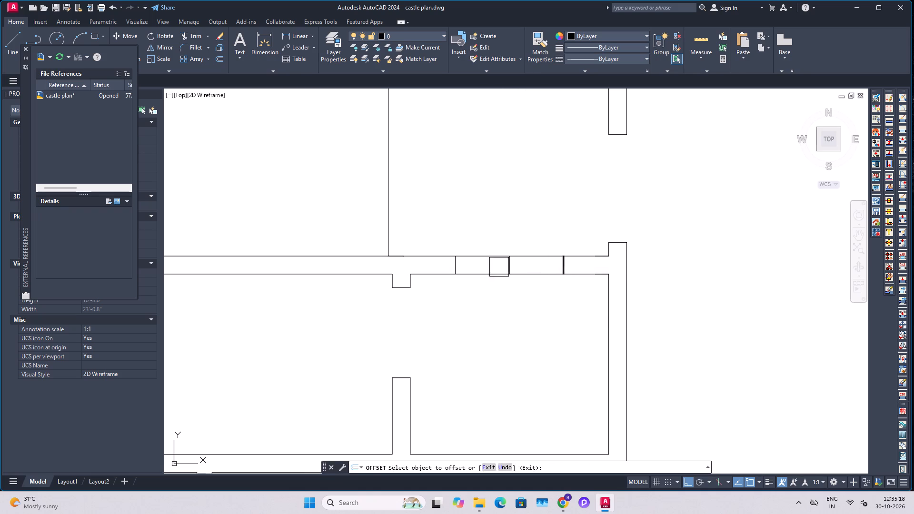
{"action": "key", "text": "Escape"}
{"action": "key", "text": "Escape"}
{"action": "left_click", "coordinate": [507, 267]}
{"action": "key", "text": "Delete"}
Trim both wall lines between the two jamb lines to open the doorway above the right-hand small room.
{"action": "type", "text": "tr"}
{"action": "key", "text": "space"}
{"action": "left_click", "coordinate": [494, 217]}
{"action": "left_click", "coordinate": [504, 292]}
{"action": "key", "text": "Escape"}
Delete the vertical dimension inside the large room above the small rooms.
{"action": "left_click", "coordinate": [393, 197]}
{"action": "scroll", "coordinate": [499, 241], "scroll_direction": "down", "scroll_amount": 1}
{"action": "middle_click_drag", "start_coordinate": [501, 236], "coordinate": [507, 302]}
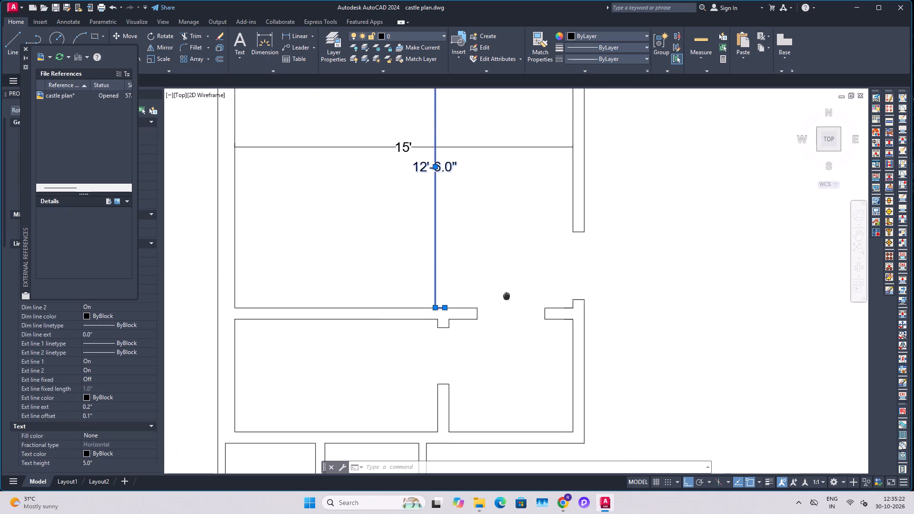
{"action": "middle_click_drag", "start_coordinate": [507, 302], "coordinate": [507, 306]}
{"action": "key", "text": "Delete"}
Save the castle plan drawing.
{"action": "key", "text": "ctrl+s"}
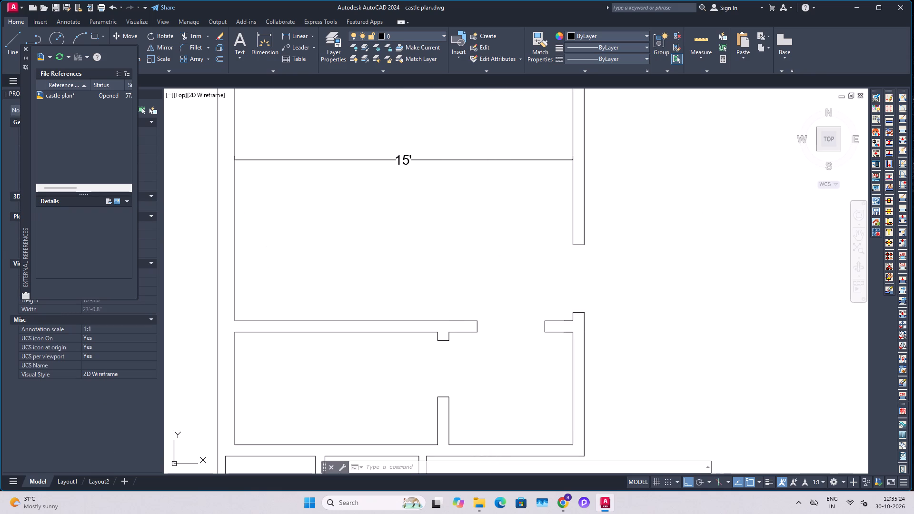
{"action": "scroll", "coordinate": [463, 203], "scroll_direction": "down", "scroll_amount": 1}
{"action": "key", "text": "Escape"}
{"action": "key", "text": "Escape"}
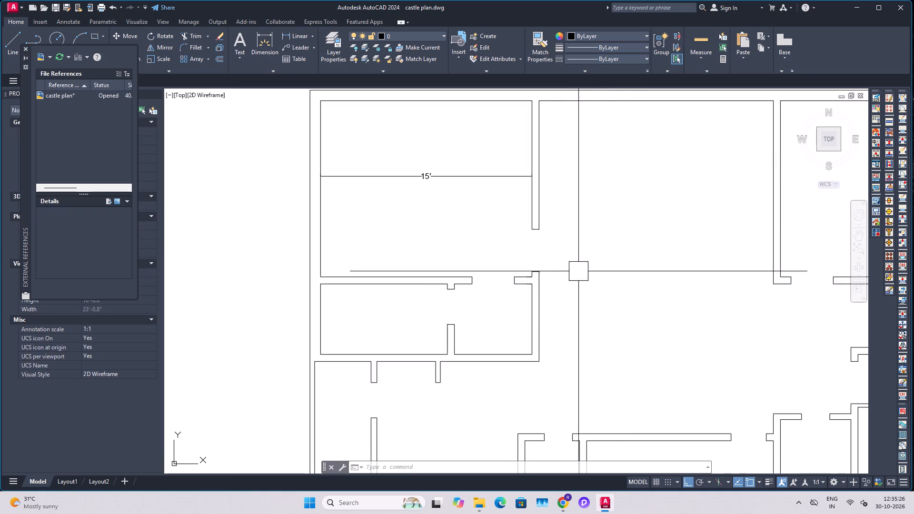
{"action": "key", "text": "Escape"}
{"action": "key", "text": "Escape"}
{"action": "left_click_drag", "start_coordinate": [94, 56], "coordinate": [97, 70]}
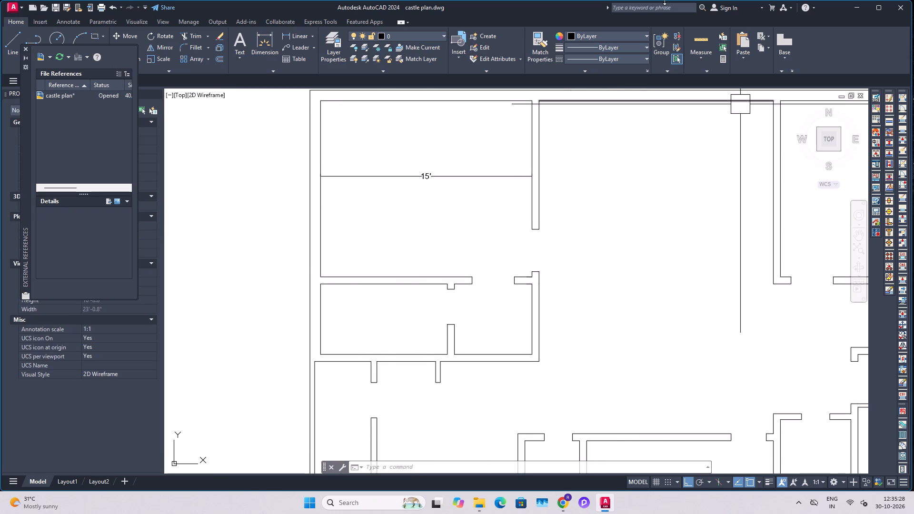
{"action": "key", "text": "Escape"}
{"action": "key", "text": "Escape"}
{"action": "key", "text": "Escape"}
Close the External References palette.
{"action": "left_click", "coordinate": [25, 47]}
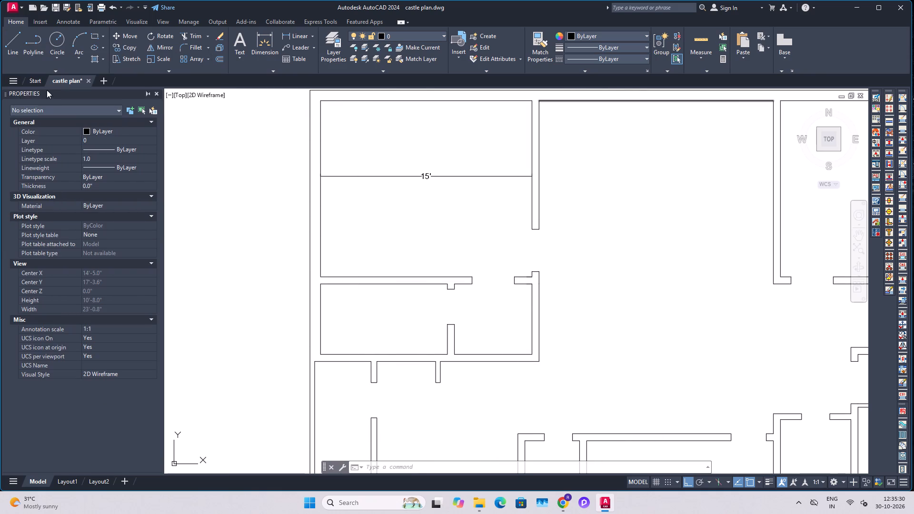
Open the recent AIRBNB PERMISSION DRAWINGS file and look over its contents.
{"action": "left_click", "coordinate": [19, 9]}
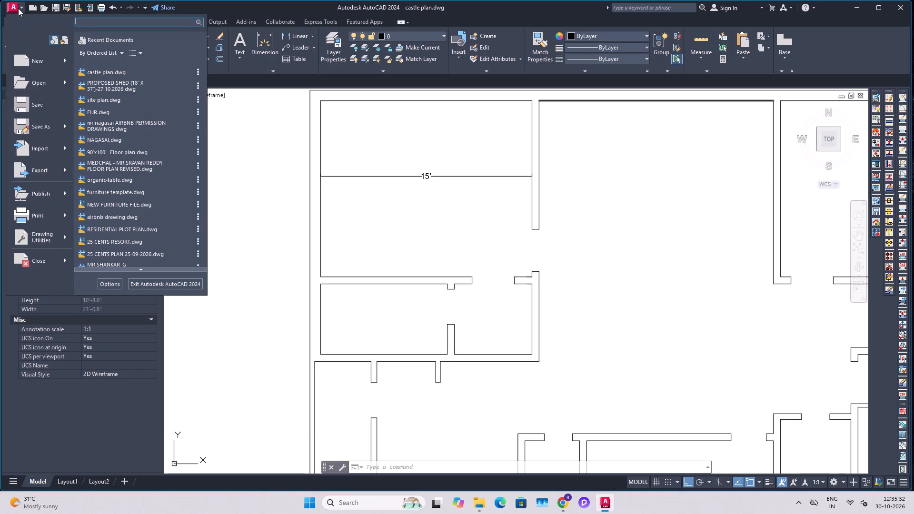
{"action": "left_click", "coordinate": [98, 124]}
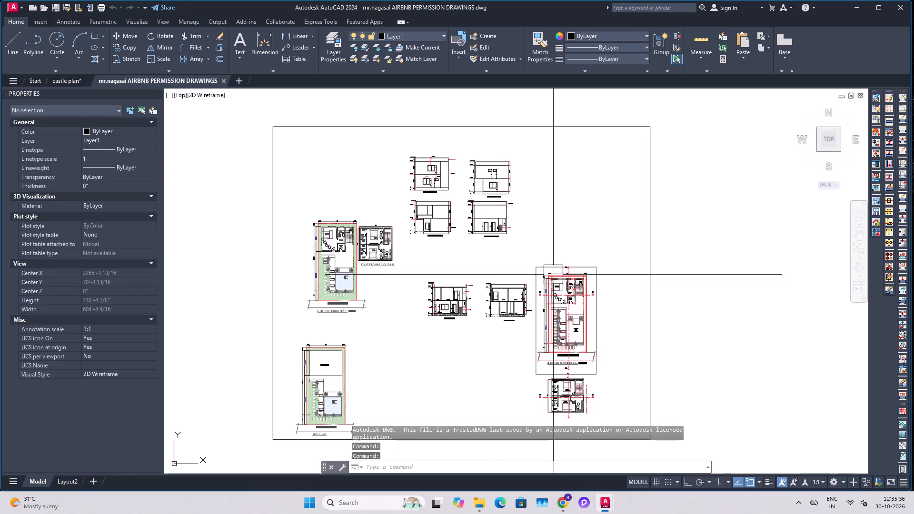
{"action": "scroll", "coordinate": [553, 275], "scroll_direction": "down", "scroll_amount": 5}
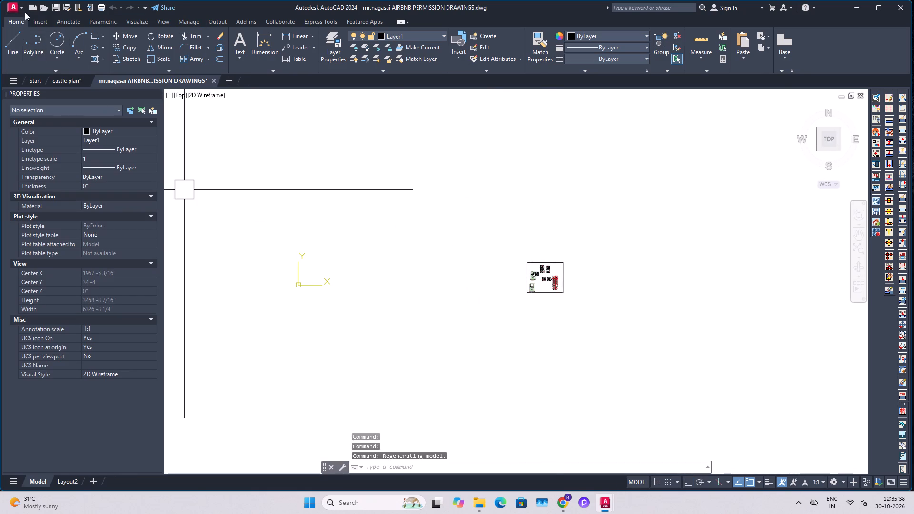
Open the recent drawing NEW FURNITURE FILE.dwg.
{"action": "left_click", "coordinate": [20, 4]}
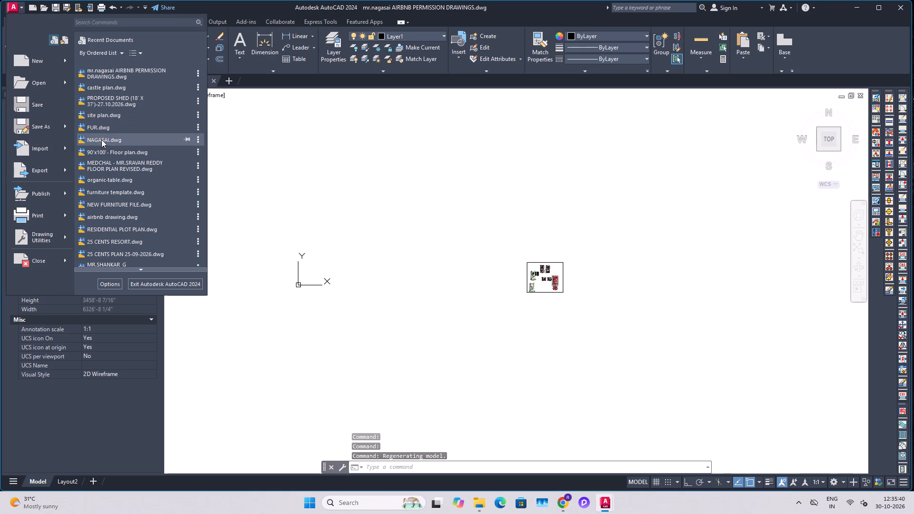
{"action": "left_click", "coordinate": [120, 206]}
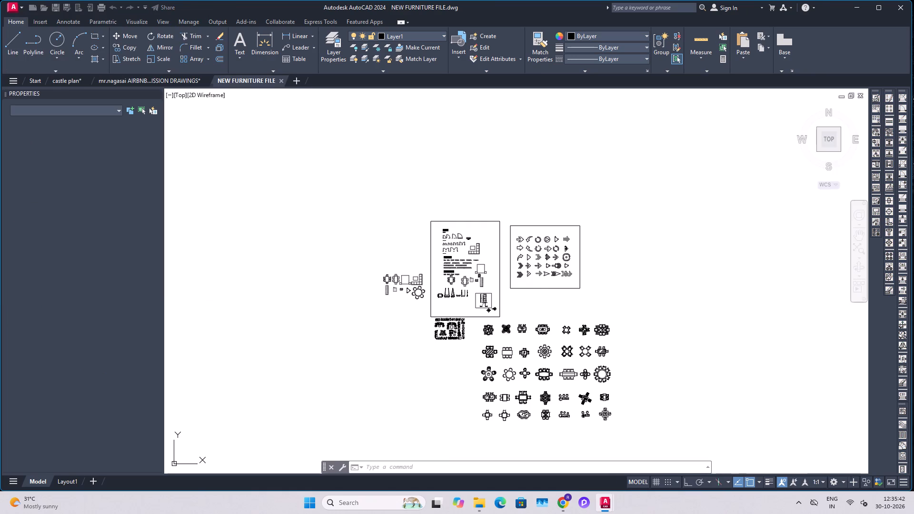
Copy the framed sheet of door, window, ventilator and furniture symbols to the clipboard.
{"action": "scroll", "coordinate": [511, 259], "scroll_direction": "up", "scroll_amount": 1}
{"action": "left_click_drag", "start_coordinate": [366, 185], "coordinate": [379, 195]}
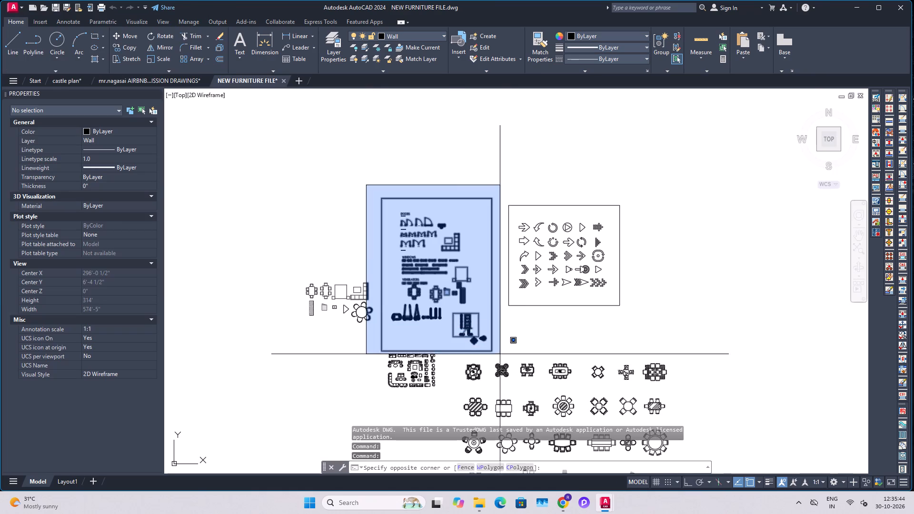
{"action": "left_click", "coordinate": [496, 356]}
{"action": "key", "text": "ctrl+c"}
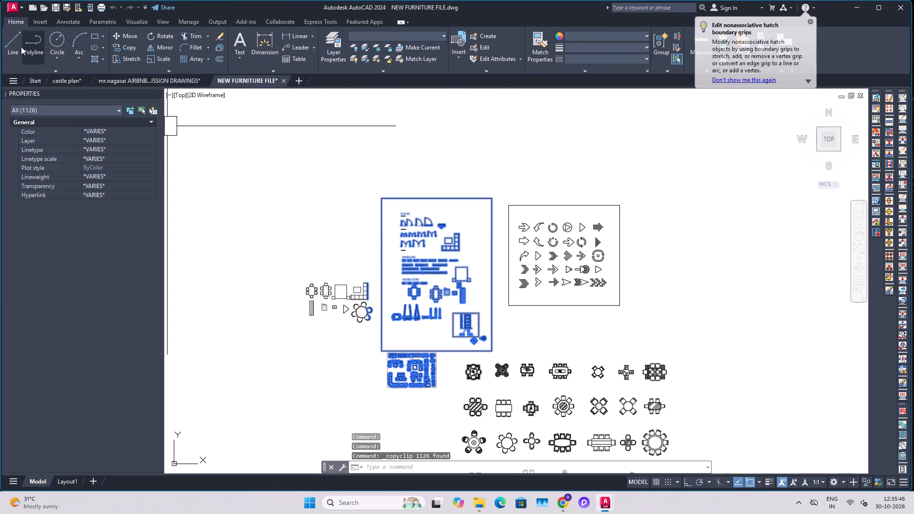
Paste the copied symbol sheet into the castle plan drawing, in the empty space east of the floor plan.
{"action": "left_click", "coordinate": [65, 82]}
{"action": "key", "text": "ctrl+v"}
{"action": "scroll", "coordinate": [517, 279], "scroll_direction": "down", "scroll_amount": 2}
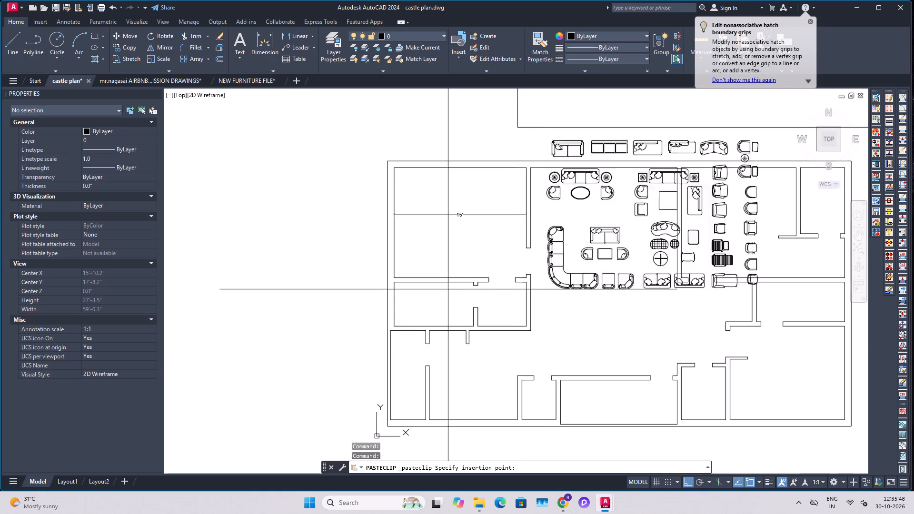
{"action": "scroll", "coordinate": [448, 289], "scroll_direction": "down", "scroll_amount": 1}
{"action": "middle_click_drag", "start_coordinate": [581, 310], "coordinate": [483, 335]}
{"action": "left_click", "coordinate": [517, 415]}
{"action": "key", "text": "Escape"}
{"action": "key", "text": "Escape"}
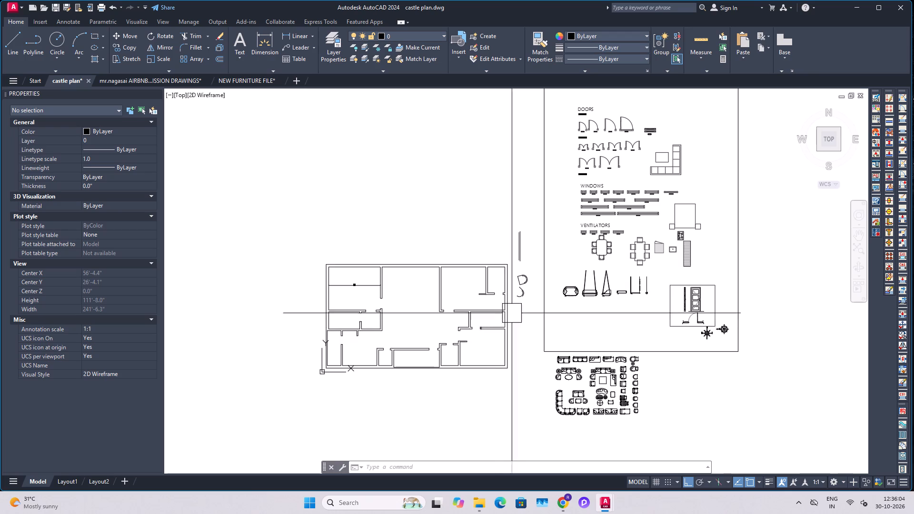
Delete the stray pasted symbols lying between the floor plan and the symbol sheet's frame.
{"action": "scroll", "coordinate": [503, 279], "scroll_direction": "up", "scroll_amount": 2}
{"action": "left_click", "coordinate": [566, 126]}
{"action": "left_click", "coordinate": [533, 346]}
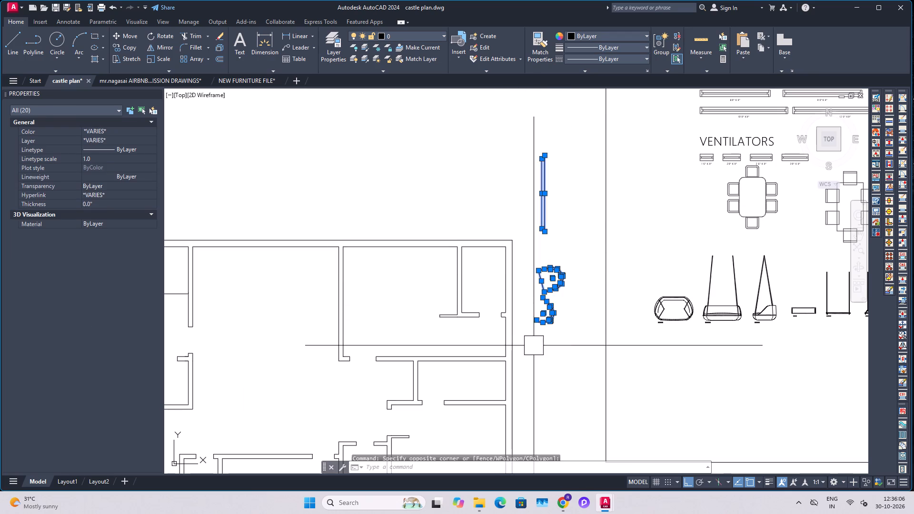
{"action": "key", "text": "Delete"}
Copy a single-leaf door from the DOORS group to the open area just east of the small rooms.
{"action": "scroll", "coordinate": [523, 224], "scroll_direction": "down", "scroll_amount": 2}
{"action": "middle_click_drag", "start_coordinate": [628, 212], "coordinate": [594, 269]}
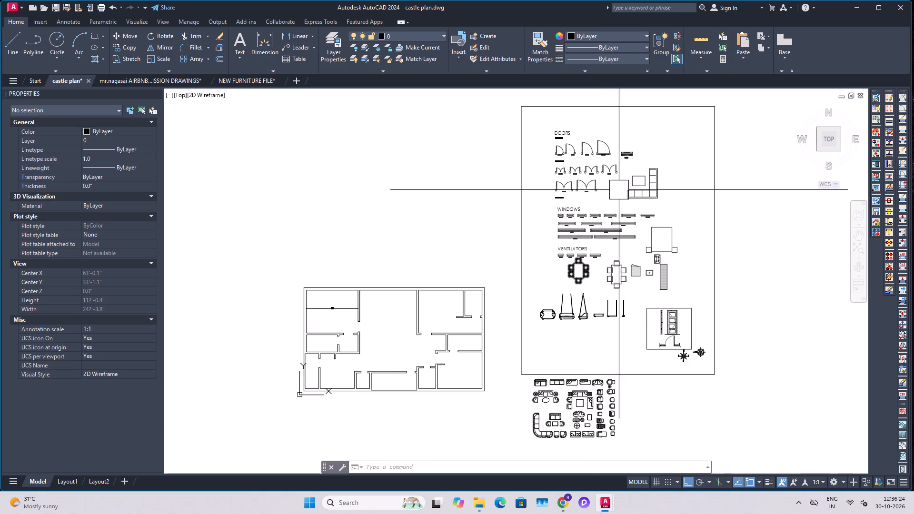
{"action": "scroll", "coordinate": [572, 132], "scroll_direction": "up", "scroll_amount": 4}
{"action": "left_click", "coordinate": [554, 237]}
{"action": "type", "text": "co"}
{"action": "key", "text": "space"}
{"action": "left_click", "coordinate": [553, 238]}
{"action": "scroll", "coordinate": [480, 247], "scroll_direction": "down", "scroll_amount": 2}
{"action": "middle_click_drag", "start_coordinate": [468, 260], "coordinate": [723, 152]}
{"action": "middle_click_drag", "start_coordinate": [474, 277], "coordinate": [594, 104]}
{"action": "scroll", "coordinate": [592, 141], "scroll_direction": "down", "scroll_amount": 2}
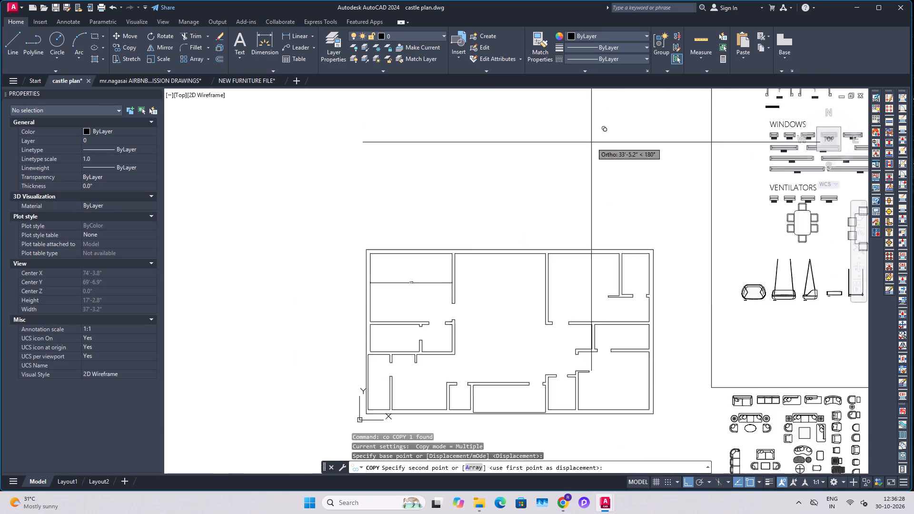
{"action": "scroll", "coordinate": [420, 305], "scroll_direction": "up", "scroll_amount": 2}
{"action": "scroll", "coordinate": [576, 193], "scroll_direction": "up", "scroll_amount": 1}
{"action": "left_click", "coordinate": [646, 180]}
{"action": "key", "text": "Escape"}
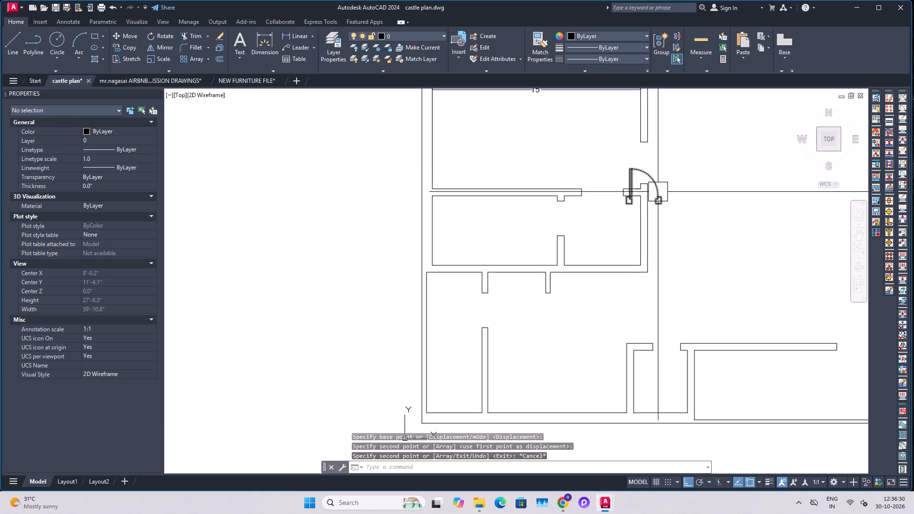
Rotate the copied door 90 degrees counterclockwise to suit an opening in a vertical wall.
{"action": "left_click", "coordinate": [661, 192]}
{"action": "type", "text": "ro"}
{"action": "key", "text": "space"}
{"action": "left_click", "coordinate": [692, 169]}
{"action": "left_click", "coordinate": [693, 144]}
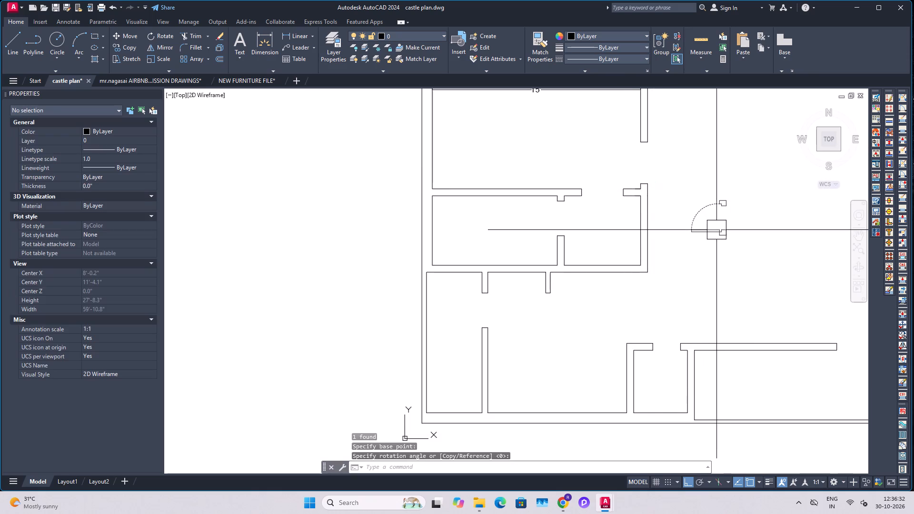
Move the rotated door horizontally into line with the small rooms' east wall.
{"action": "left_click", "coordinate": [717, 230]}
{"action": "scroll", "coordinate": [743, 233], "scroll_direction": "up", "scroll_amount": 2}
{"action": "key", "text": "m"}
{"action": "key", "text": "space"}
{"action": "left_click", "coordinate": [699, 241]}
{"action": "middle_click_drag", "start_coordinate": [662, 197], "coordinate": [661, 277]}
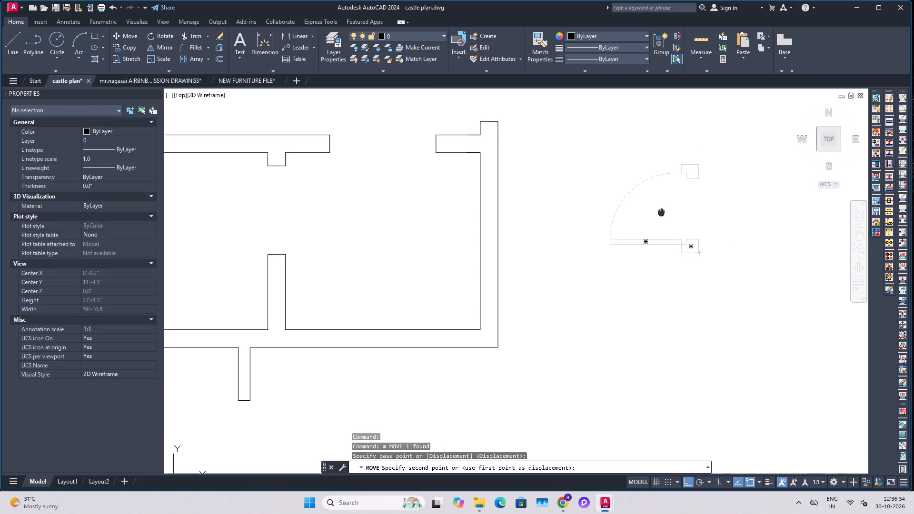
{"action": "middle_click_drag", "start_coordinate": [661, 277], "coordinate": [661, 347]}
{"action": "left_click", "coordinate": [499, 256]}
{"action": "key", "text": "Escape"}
Move the door horizontally into line with the partition between the two small rooms.
{"action": "scroll", "coordinate": [512, 245], "scroll_direction": "down", "scroll_amount": 3}
{"action": "left_click", "coordinate": [501, 231]}
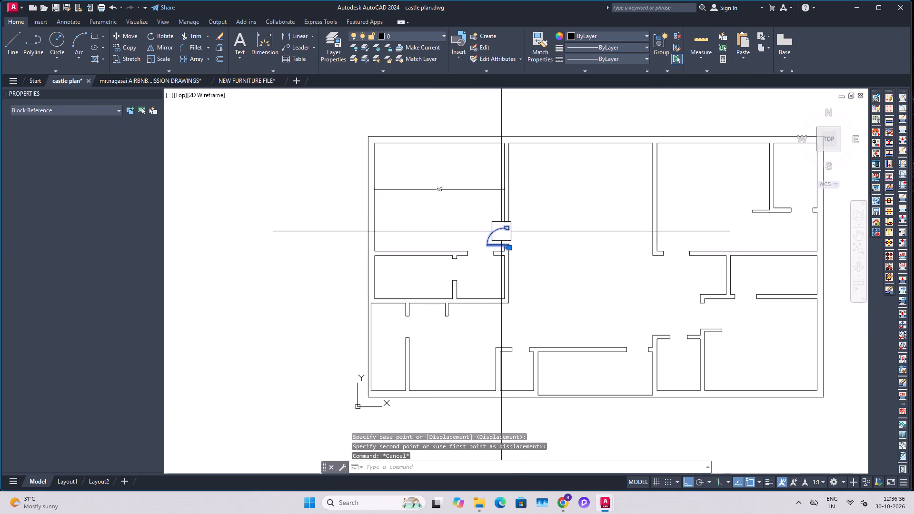
{"action": "scroll", "coordinate": [507, 237], "scroll_direction": "up", "scroll_amount": 3}
{"action": "key", "text": "m"}
{"action": "key", "text": "space"}
{"action": "left_click", "coordinate": [511, 279]}
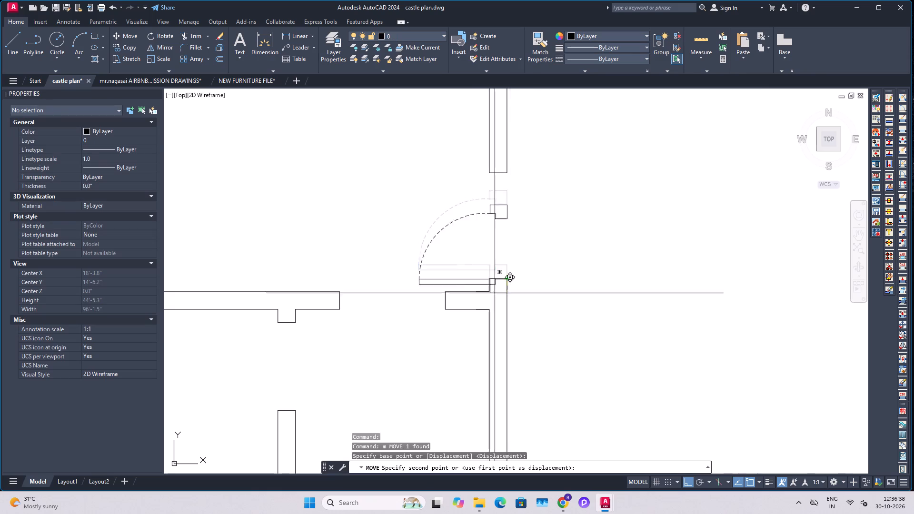
{"action": "scroll", "coordinate": [464, 317], "scroll_direction": "down", "scroll_amount": 1}
{"action": "middle_click_drag", "start_coordinate": [446, 326], "coordinate": [446, 257]}
{"action": "scroll", "coordinate": [341, 296], "scroll_direction": "up", "scroll_amount": 1}
{"action": "left_click", "coordinate": [367, 310]}
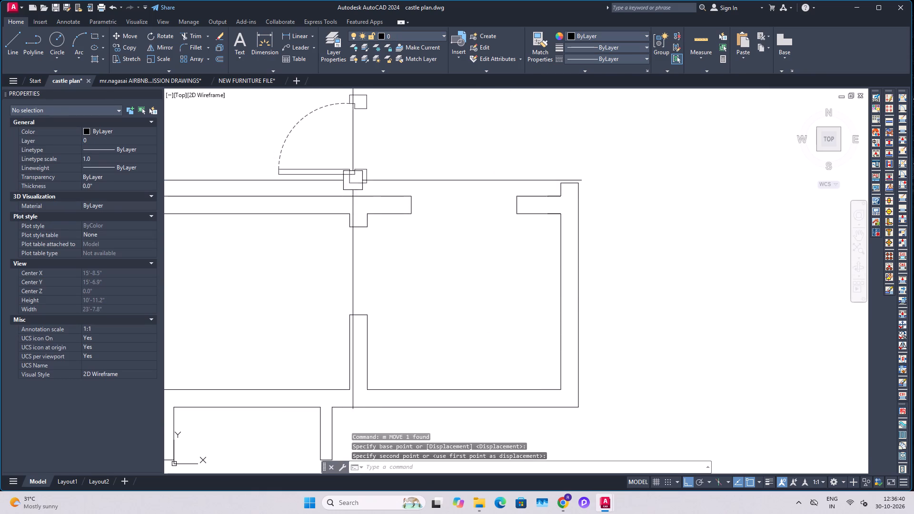
Move the door down into the partition doorway, snapping its lower frame corner to the top of the lower wall stub.
{"action": "left_click", "coordinate": [357, 159]}
{"action": "left_click", "coordinate": [341, 184]}
{"action": "type", "text": "m"}
{"action": "key", "text": "space"}
{"action": "left_click", "coordinate": [364, 181]}
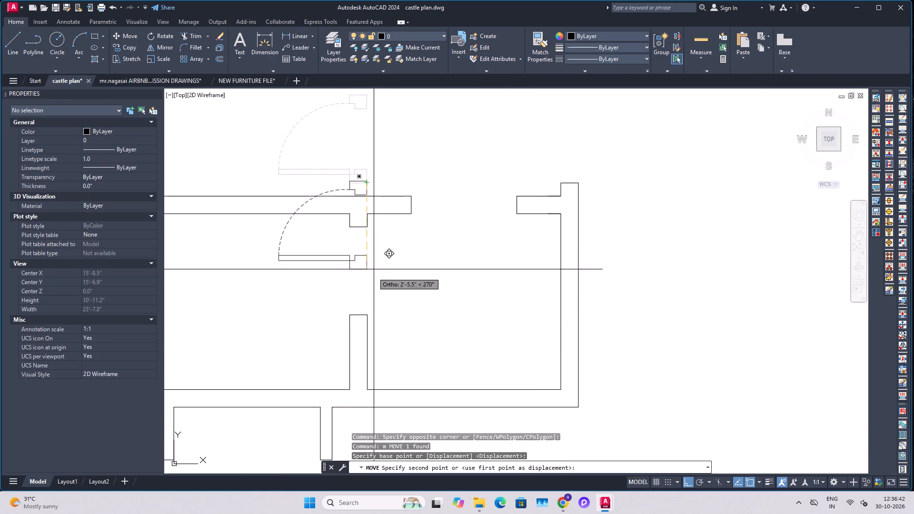
{"action": "scroll", "coordinate": [369, 312], "scroll_direction": "up", "scroll_amount": 1}
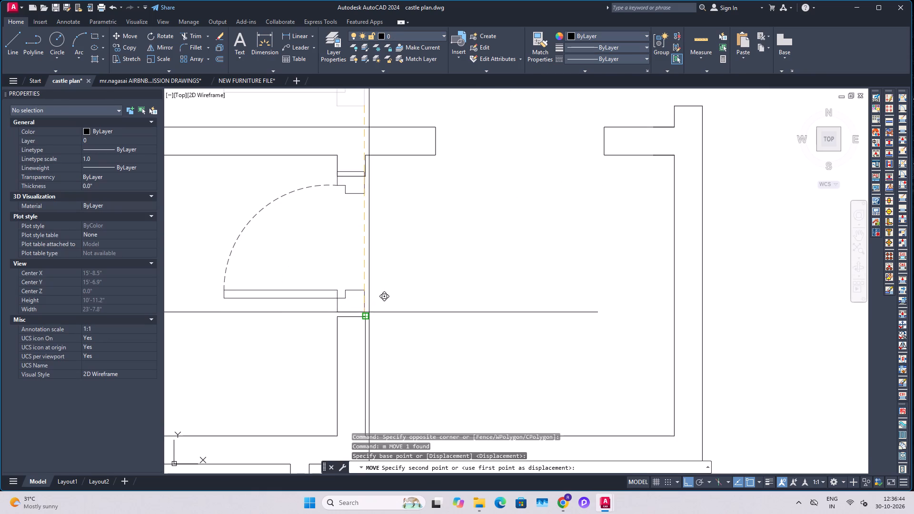
{"action": "scroll", "coordinate": [369, 312], "scroll_direction": "up", "scroll_amount": 1}
{"action": "left_click", "coordinate": [363, 319]}
{"action": "key", "text": "Escape"}
{"action": "scroll", "coordinate": [369, 305], "scroll_direction": "down", "scroll_amount": 2}
{"action": "key", "text": "Escape"}
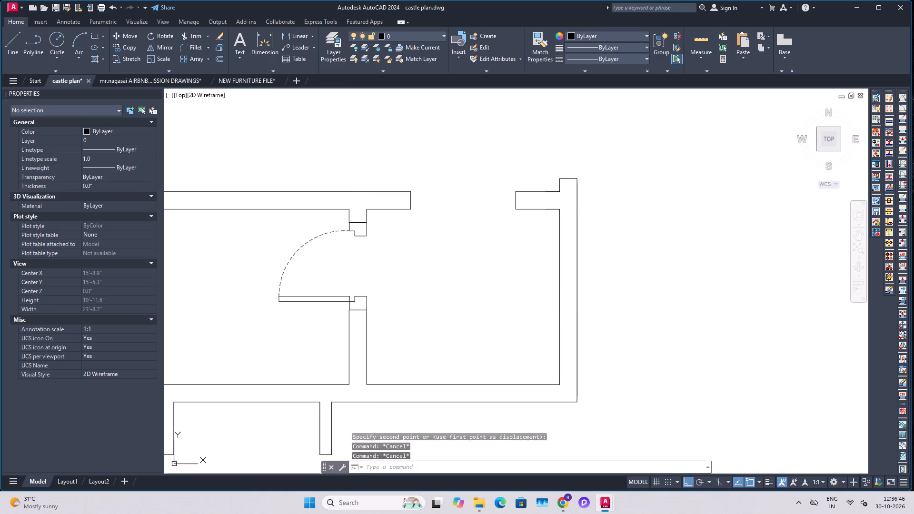
Mirror the partition door about a horizontal line and erase the source so its leaf sits at the upper jamb.
{"action": "left_click", "coordinate": [357, 300]}
{"action": "type", "text": "mi"}
{"action": "key", "text": "space"}
{"action": "left_click", "coordinate": [364, 271]}
{"action": "left_click", "coordinate": [361, 270]}
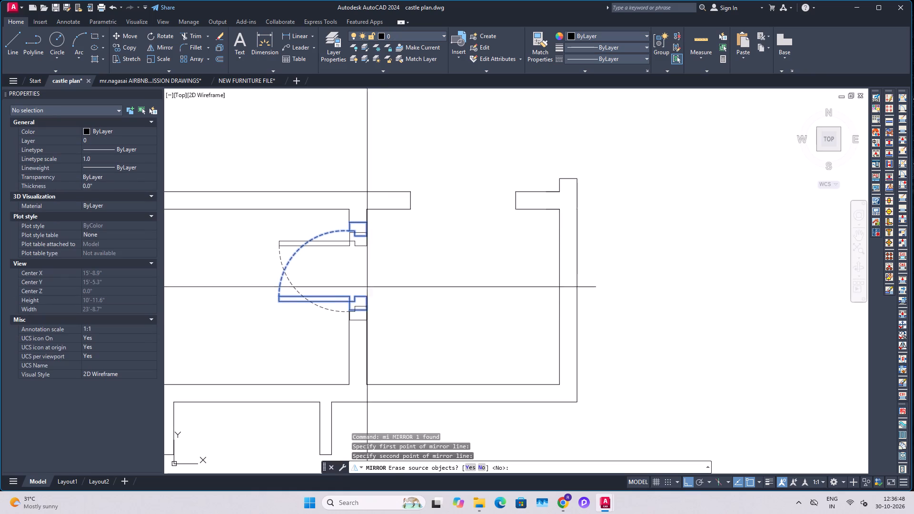
{"action": "left_click", "coordinate": [468, 471]}
{"action": "left_click", "coordinate": [467, 467]}
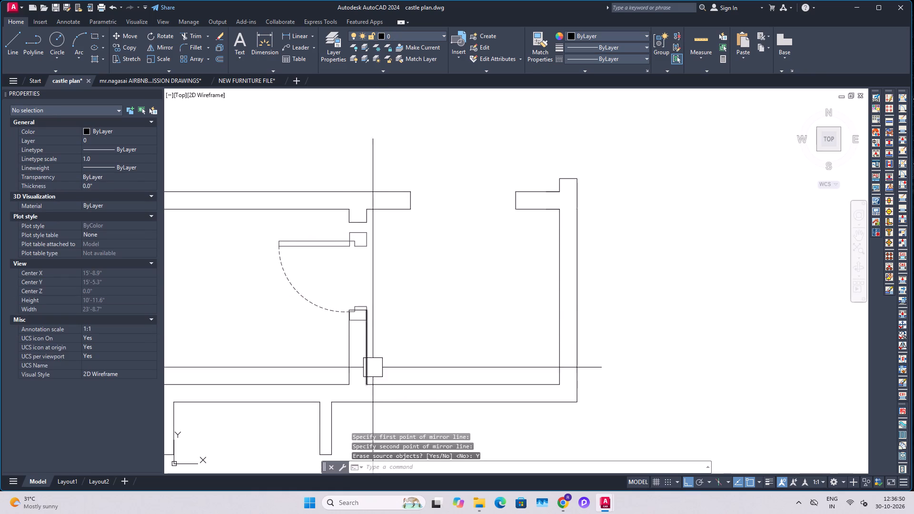
Move the partition door up so its top frame corner meets the bottom corner of the upper wall stub.
{"action": "left_click", "coordinate": [336, 304]}
{"action": "key", "text": "m"}
{"action": "key", "text": "space"}
{"action": "scroll", "coordinate": [362, 243], "scroll_direction": "up", "scroll_amount": 2}
{"action": "left_click", "coordinate": [373, 217]}
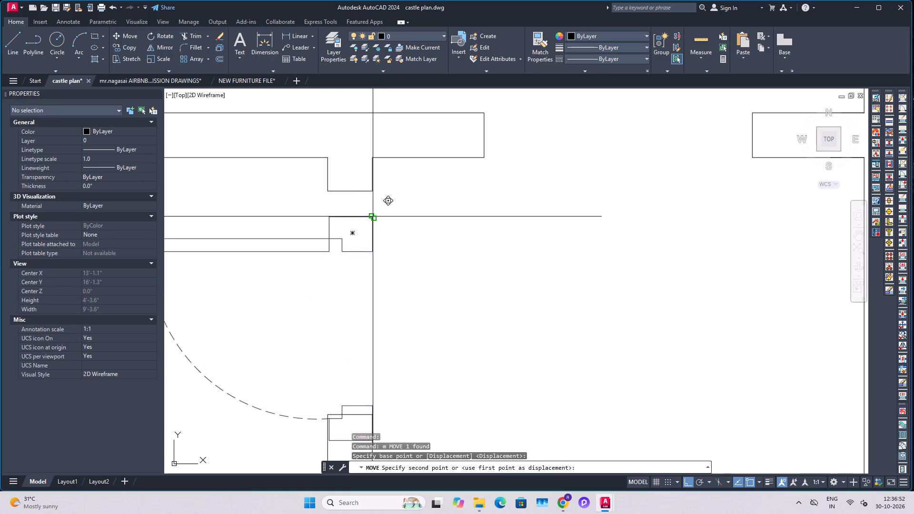
{"action": "left_click", "coordinate": [372, 189]}
{"action": "key", "text": "Escape"}
Copy the 3'6" x 9" double door from the library to the top of the lower wall stub at the large upper-left room's east doorway.
{"action": "scroll", "coordinate": [388, 239], "scroll_direction": "down", "scroll_amount": 6}
{"action": "middle_click_drag", "start_coordinate": [462, 173], "coordinate": [397, 217]}
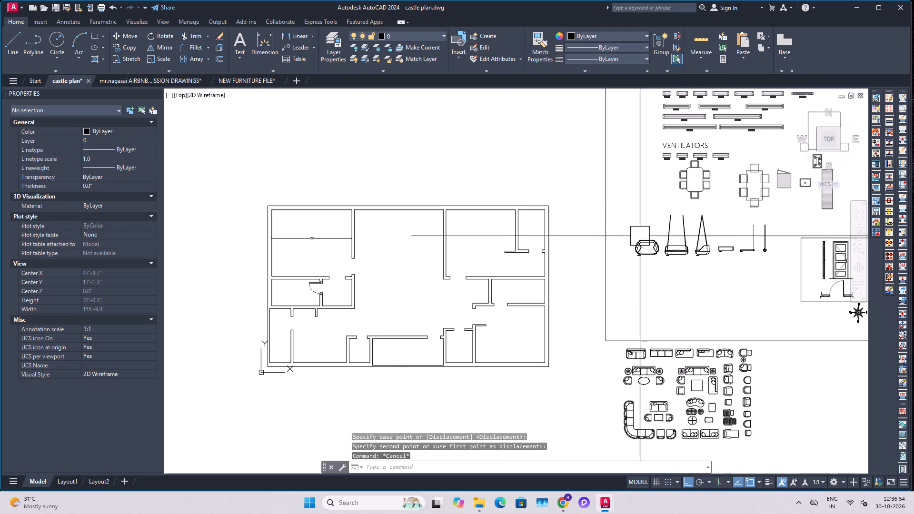
{"action": "middle_click_drag", "start_coordinate": [647, 229], "coordinate": [523, 314]}
{"action": "middle_click_drag", "start_coordinate": [641, 127], "coordinate": [603, 250]}
{"action": "scroll", "coordinate": [606, 244], "scroll_direction": "up", "scroll_amount": 3}
{"action": "middle_click_drag", "start_coordinate": [475, 262], "coordinate": [613, 178]}
{"action": "left_click", "coordinate": [521, 212]}
{"action": "key", "text": "c"}
{"action": "key", "text": "o"}
{"action": "key", "text": "space"}
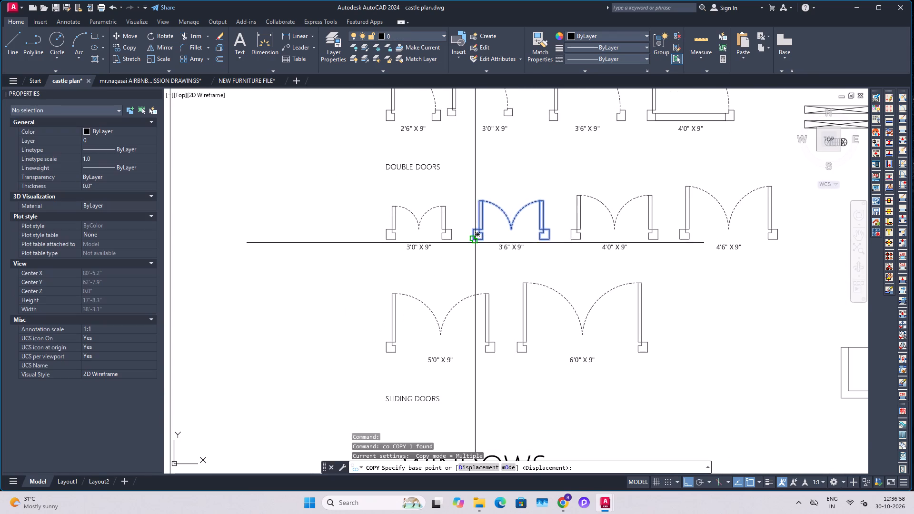
{"action": "left_click", "coordinate": [472, 237]}
{"action": "scroll", "coordinate": [508, 236], "scroll_direction": "down", "scroll_amount": 4}
{"action": "middle_click_drag", "start_coordinate": [477, 255], "coordinate": [627, 163]}
{"action": "scroll", "coordinate": [445, 291], "scroll_direction": "up", "scroll_amount": 5}
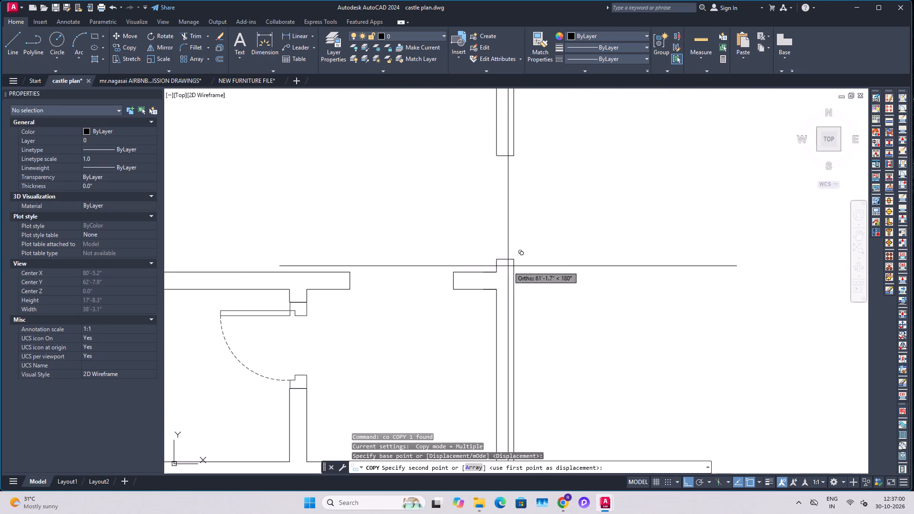
{"action": "left_click", "coordinate": [513, 258]}
{"action": "key", "text": "Escape"}
Rotate the copied double door 90 degrees counterclockwise.
{"action": "left_click", "coordinate": [532, 230]}
{"action": "key", "text": "r"}
{"action": "type", "text": "o"}
{"action": "key", "text": "space"}
{"action": "left_click", "coordinate": [542, 228]}
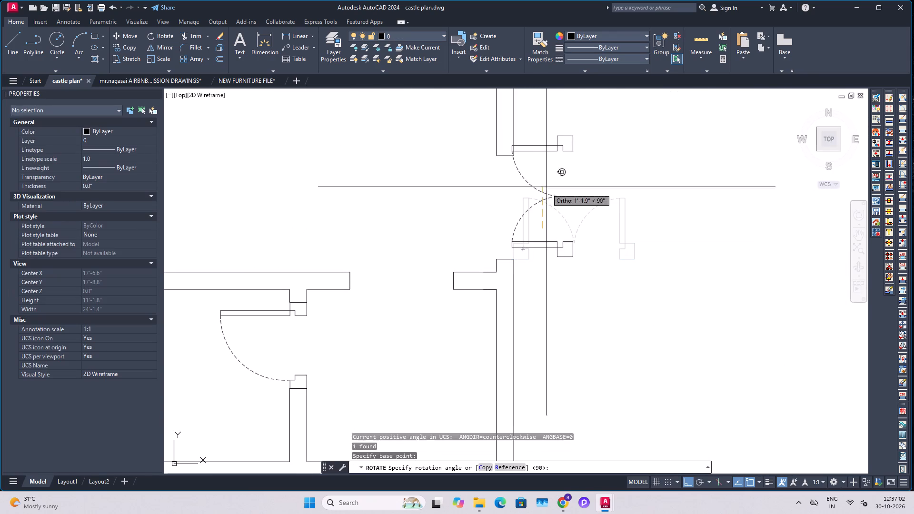
{"action": "left_click", "coordinate": [547, 167]}
Move the rotated double door into the east wall opening, snapping its lower outer frame corner to the lower wall stub.
{"action": "left_click", "coordinate": [567, 259]}
{"action": "type", "text": "m"}
{"action": "key", "text": "space"}
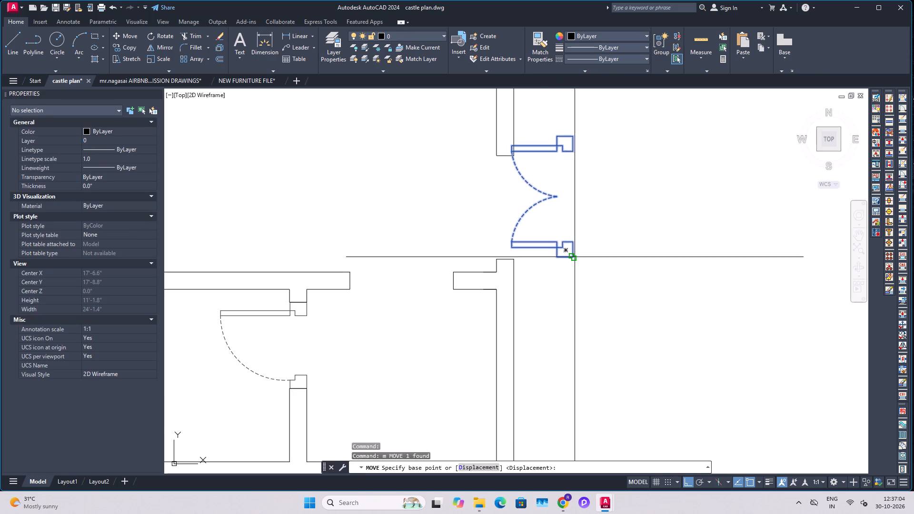
{"action": "left_click", "coordinate": [573, 255]}
{"action": "left_click", "coordinate": [513, 261]}
{"action": "left_click", "coordinate": [488, 127]}
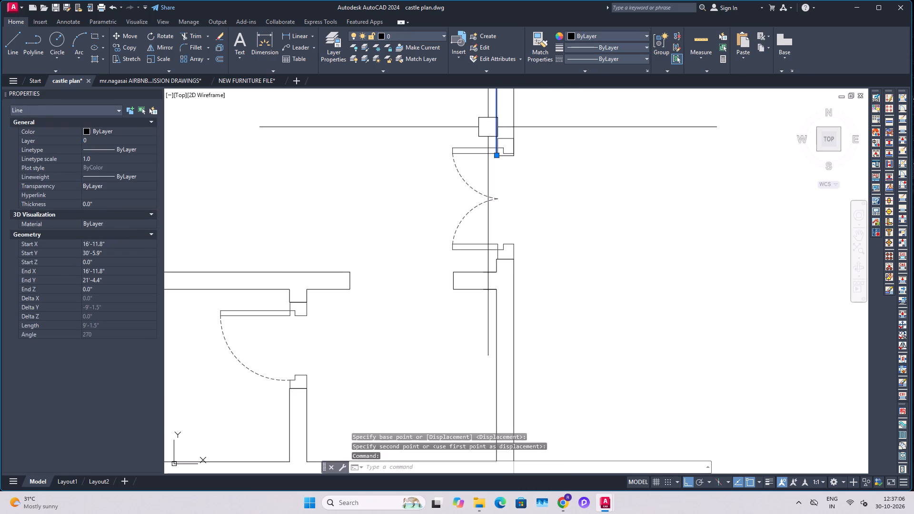
{"action": "left_click", "coordinate": [538, 175]}
{"action": "key", "text": "Escape"}
{"action": "key", "text": "Escape"}
Move the short wall end line above the double door up to the top of the door frame.
{"action": "middle_click_drag", "start_coordinate": [551, 179], "coordinate": [533, 247]}
{"action": "left_click_drag", "start_coordinate": [447, 146], "coordinate": [495, 203]}
{"action": "left_click", "coordinate": [543, 247]}
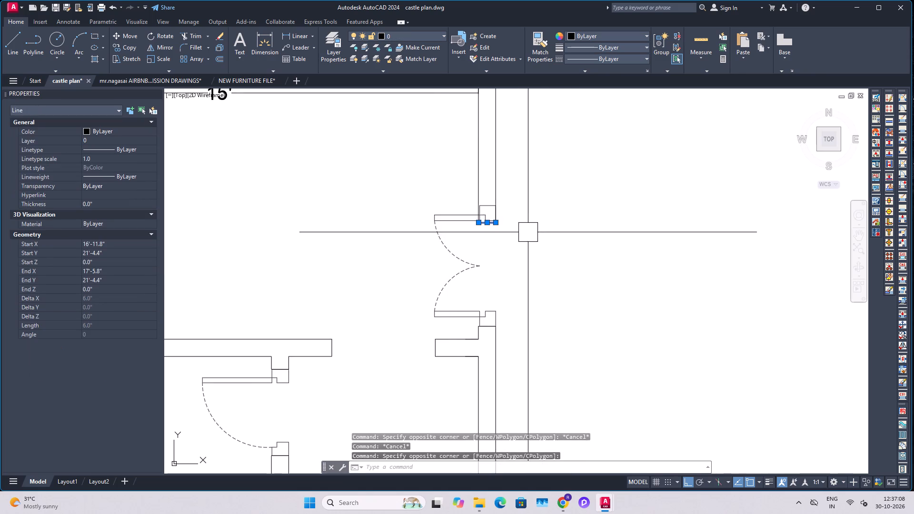
{"action": "key", "text": "m"}
{"action": "key", "text": "space"}
{"action": "scroll", "coordinate": [514, 214], "scroll_direction": "up", "scroll_amount": 2}
{"action": "left_click", "coordinate": [485, 230]}
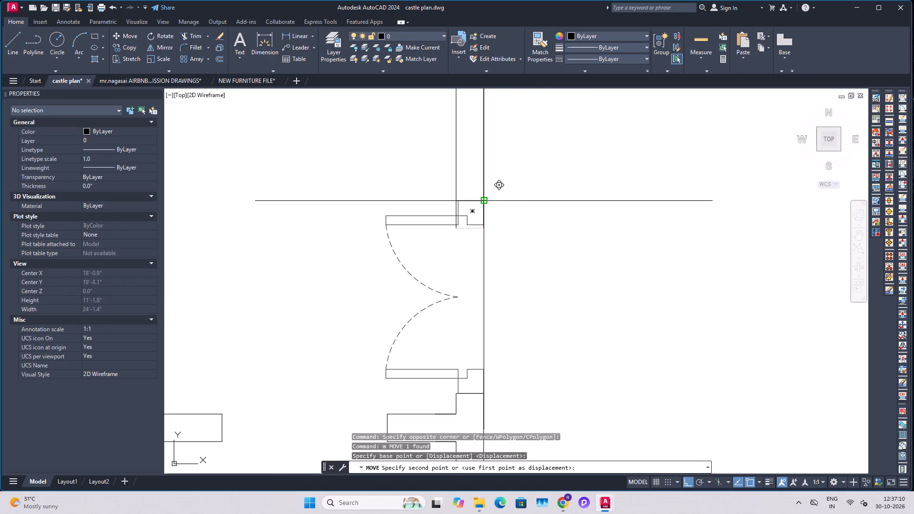
{"action": "left_click", "coordinate": [486, 202]}
Shorten both long wall lines above the double door so they end at the top of its frame.
{"action": "left_click", "coordinate": [487, 165]}
{"action": "left_click", "coordinate": [484, 227]}
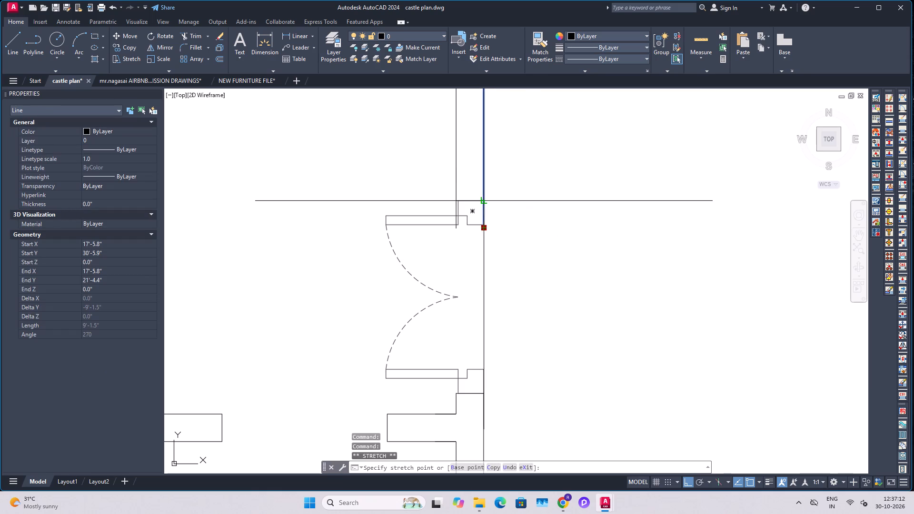
{"action": "left_click", "coordinate": [483, 201]}
{"action": "key", "text": "Escape"}
{"action": "left_click", "coordinate": [450, 164]}
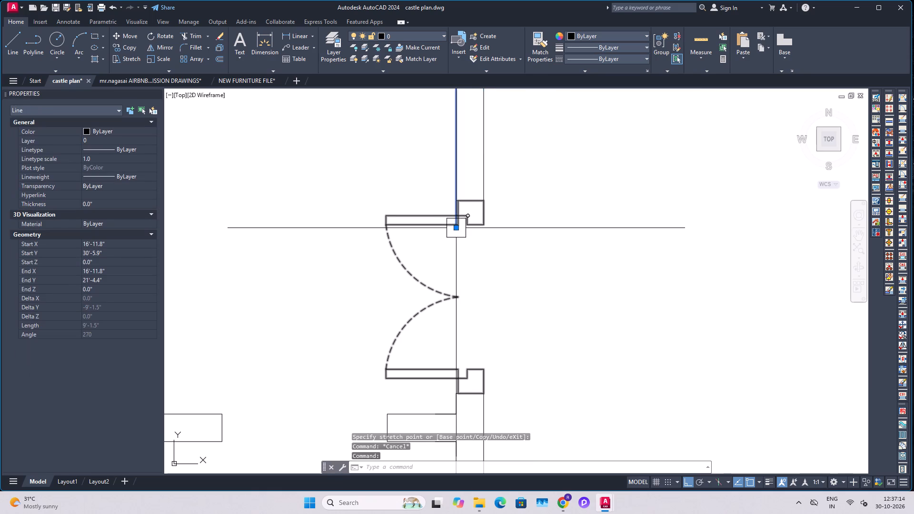
{"action": "left_click", "coordinate": [454, 229]}
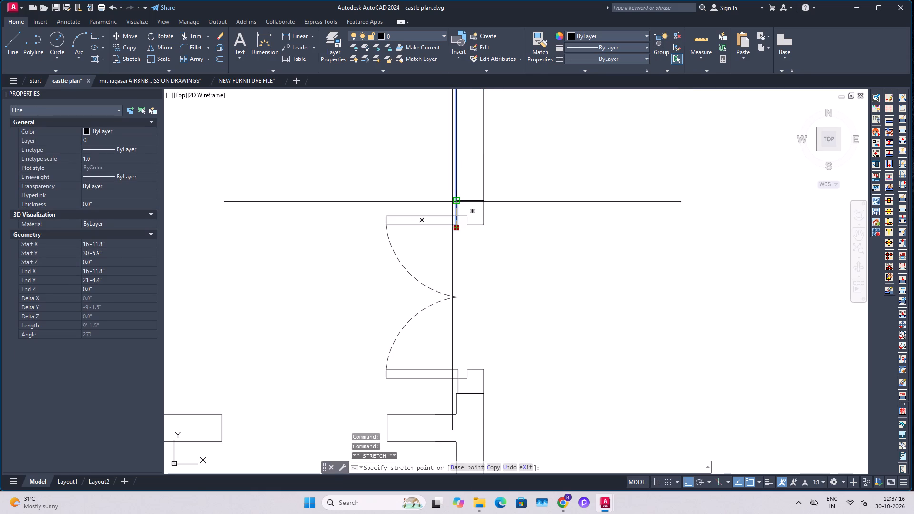
{"action": "left_click", "coordinate": [452, 202]}
{"action": "key", "text": "Escape"}
{"action": "key", "text": "Escape"}
Delete the horizontal 15' dimension in the large upper-left room.
{"action": "scroll", "coordinate": [507, 264], "scroll_direction": "down", "scroll_amount": 4}
{"action": "middle_click_drag", "start_coordinate": [557, 259], "coordinate": [529, 267]}
{"action": "left_click_drag", "start_coordinate": [435, 215], "coordinate": [429, 223]}
{"action": "left_click", "coordinate": [403, 255]}
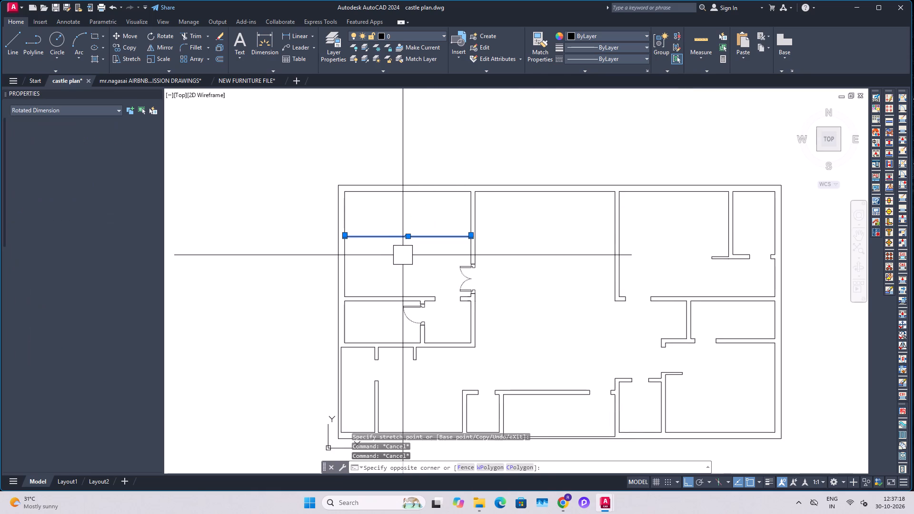
{"action": "key", "text": "Delete"}
{"action": "scroll", "coordinate": [416, 256], "scroll_direction": "down", "scroll_amount": 3}
{"action": "key", "text": "Escape"}
Copy the SLIDING DOORS text label from the library into the floor plan near the upper-left room.
{"action": "scroll", "coordinate": [549, 183], "scroll_direction": "up", "scroll_amount": 3}
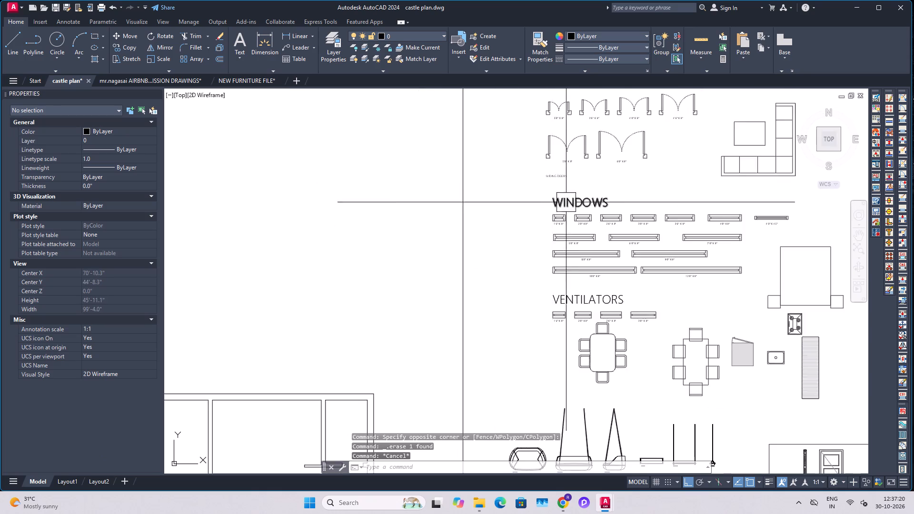
{"action": "scroll", "coordinate": [566, 203], "scroll_direction": "up", "scroll_amount": 2}
{"action": "left_click", "coordinate": [570, 202]}
{"action": "key", "text": "Escape"}
{"action": "left_click", "coordinate": [543, 137]}
{"action": "key", "text": "c"}
{"action": "type", "text": "o"}
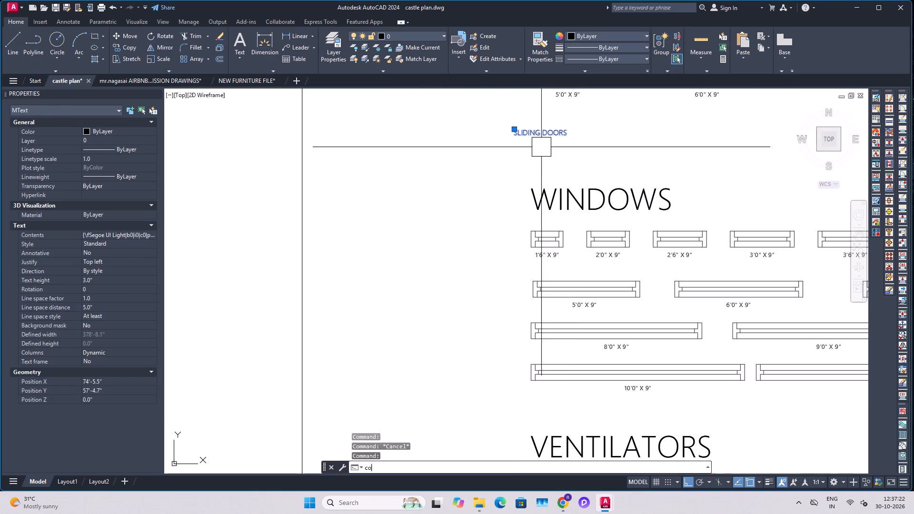
{"action": "key", "text": "space"}
{"action": "left_click", "coordinate": [541, 147]}
{"action": "scroll", "coordinate": [530, 182], "scroll_direction": "down", "scroll_amount": 3}
{"action": "middle_click_drag", "start_coordinate": [511, 208], "coordinate": [551, 173]}
{"action": "scroll", "coordinate": [277, 301], "scroll_direction": "up", "scroll_amount": 2}
{"action": "left_click", "coordinate": [252, 305]}
{"action": "key", "text": "Escape"}
Move the copied SLIDING DOORS label horizontally into the middle of the large upper-left room.
{"action": "middle_click_drag", "start_coordinate": [298, 316], "coordinate": [302, 316]}
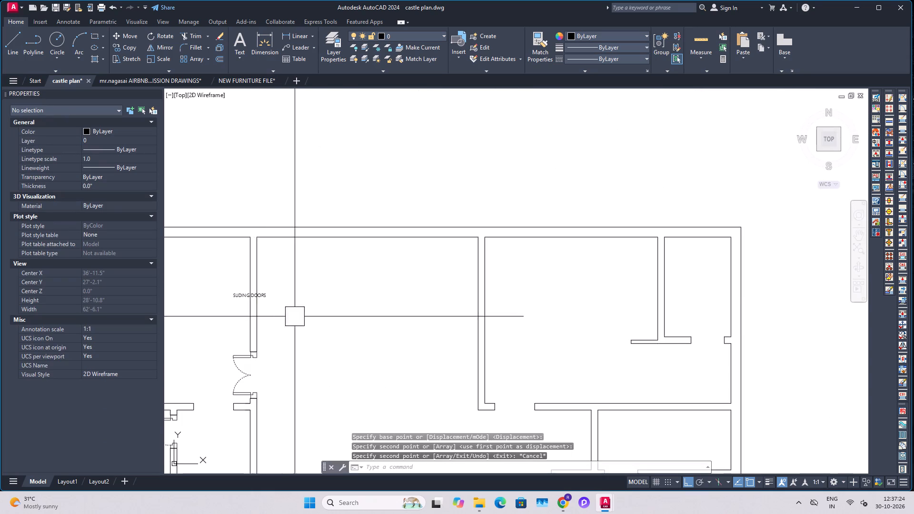
{"action": "middle_click_drag", "start_coordinate": [302, 316], "coordinate": [475, 287]}
{"action": "left_click", "coordinate": [421, 265]}
{"action": "key", "text": "m"}
{"action": "key", "text": "space"}
{"action": "left_click", "coordinate": [561, 307]}
{"action": "left_click", "coordinate": [477, 320]}
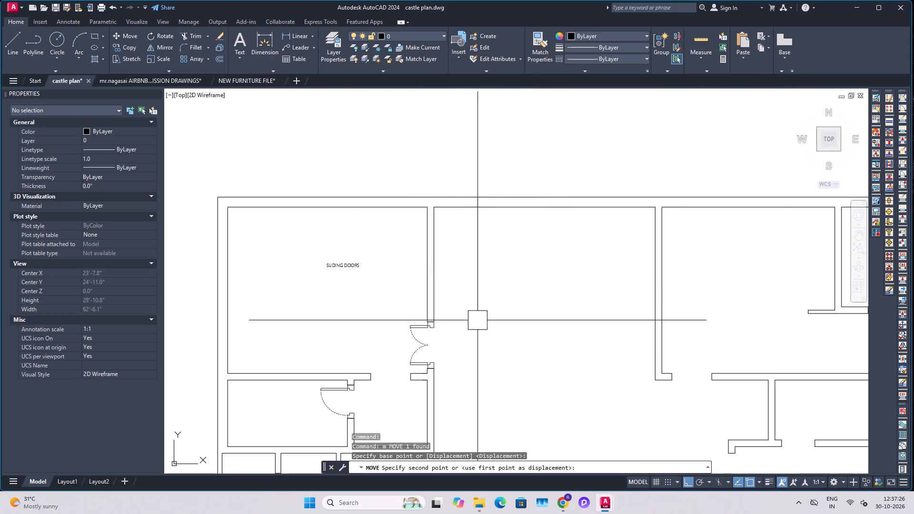
Replace the copied label's text with "master bedroom" and a second line reading "15'x12".
{"action": "double_click", "coordinate": [349, 270]}
{"action": "scroll", "coordinate": [344, 266], "scroll_direction": "up", "scroll_amount": 2}
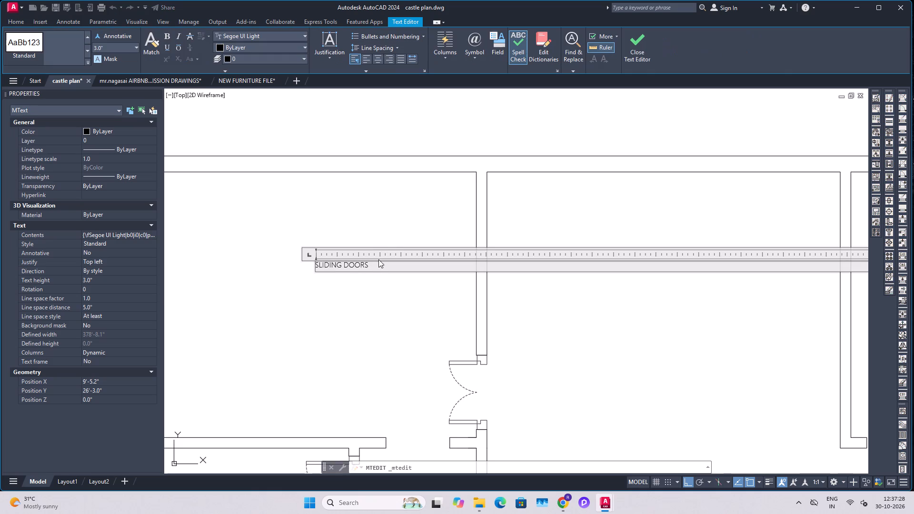
{"action": "left_click_drag", "start_coordinate": [378, 259], "coordinate": [308, 268]}
{"action": "triple_click", "coordinate": [365, 264]}
{"action": "key", "text": "m"}
{"action": "type", "text": "aster bedroom"}
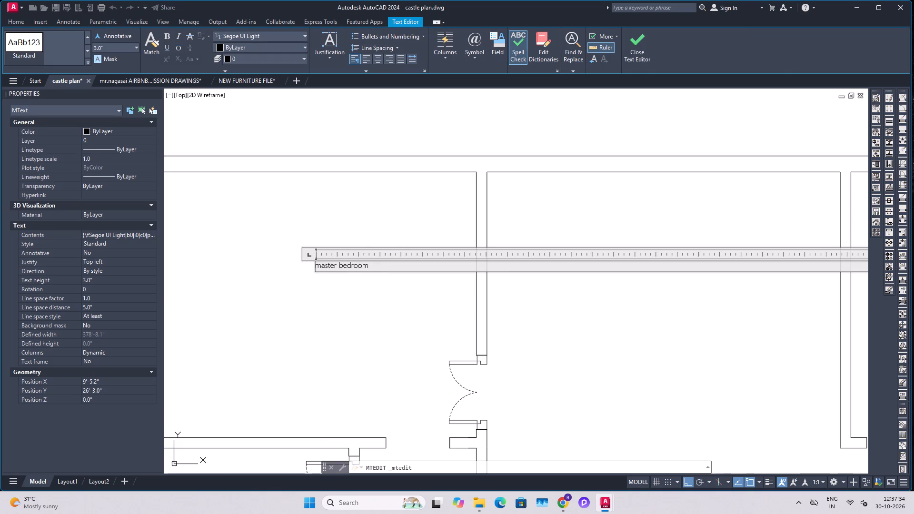
{"action": "left_click", "coordinate": [378, 270]}
{"action": "key", "text": "BackSpace"}
{"action": "key", "text": "m"}
{"action": "key", "text": "Return"}
{"action": "key", "text": "1"}
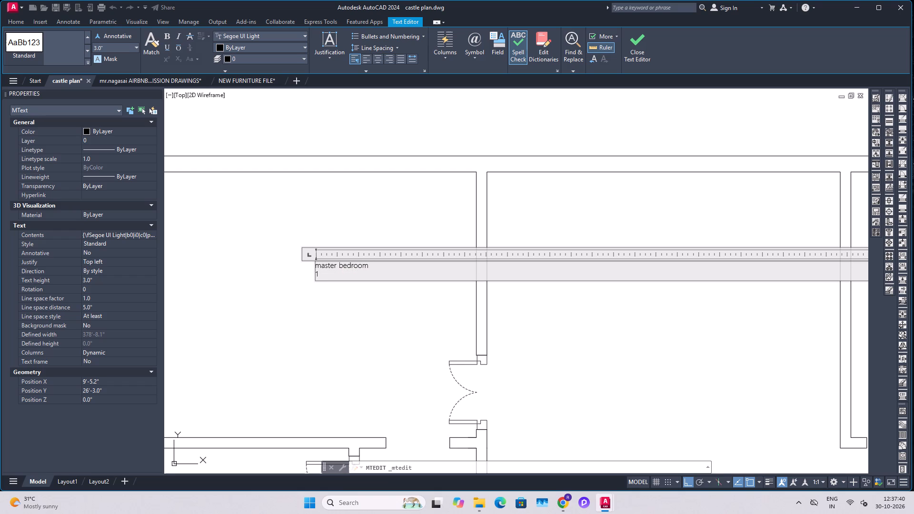
{"action": "type", "text": "5'"}
{"action": "key", "text": "x"}
{"action": "type", "text": "12"}
{"action": "left_click", "coordinate": [380, 299]}
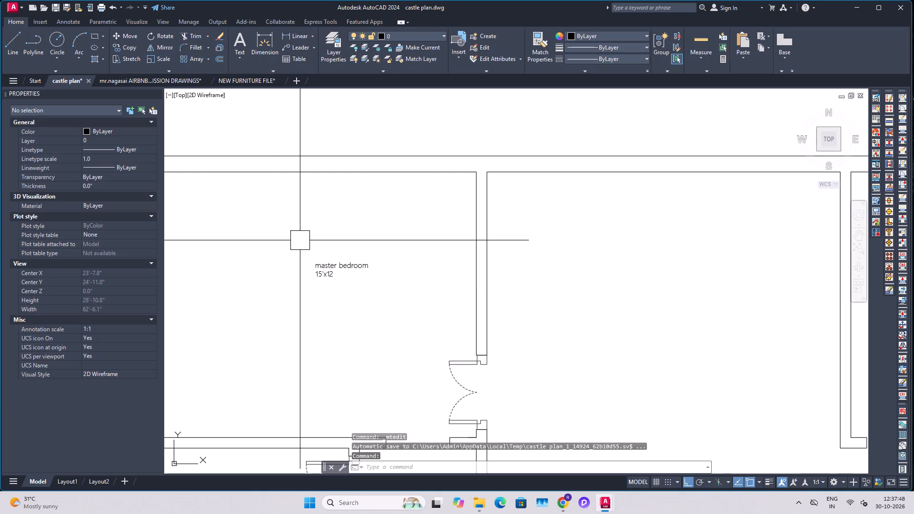
Correct the room label to read "Master bedroom" over "15'x12'" and save the text changes.
{"action": "scroll", "coordinate": [314, 264], "scroll_direction": "up", "scroll_amount": 3}
{"action": "double_click", "coordinate": [320, 270]}
{"action": "left_click", "coordinate": [333, 268]}
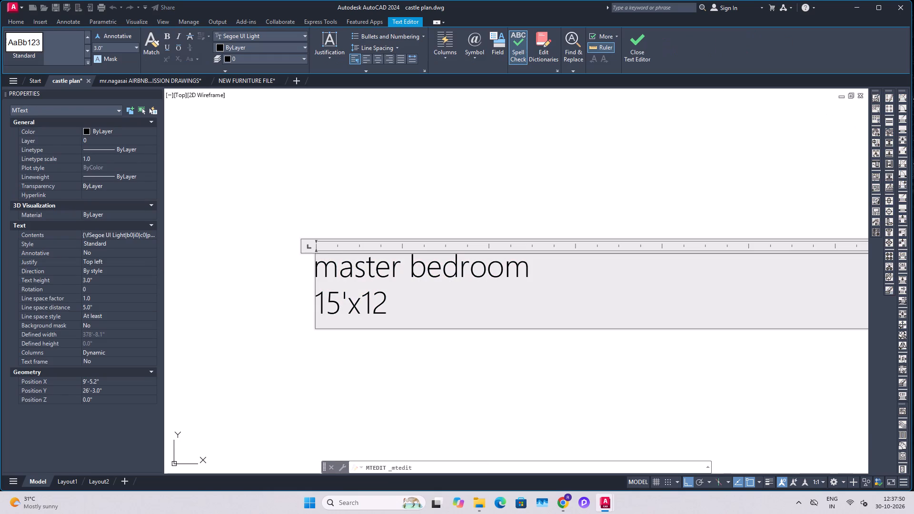
{"action": "key", "text": "BackSpace"}
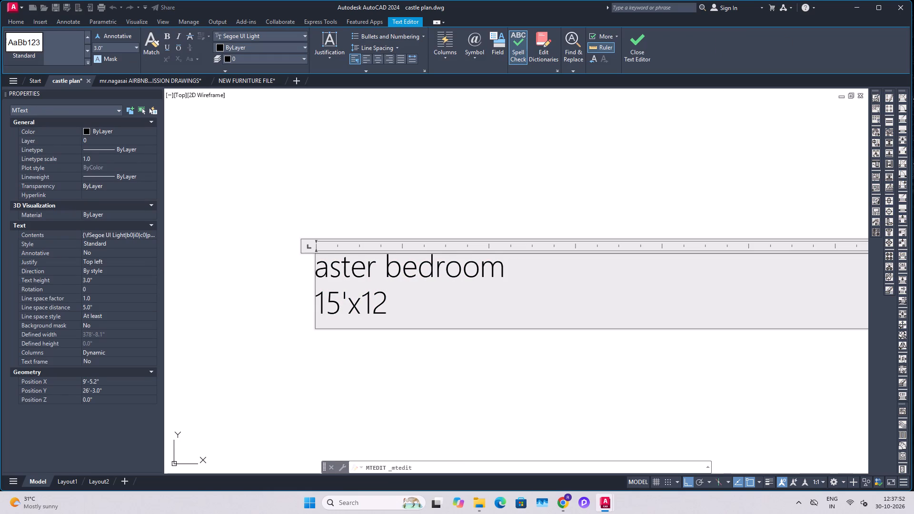
{"action": "key", "text": "m"}
{"action": "left_click", "coordinate": [411, 308]}
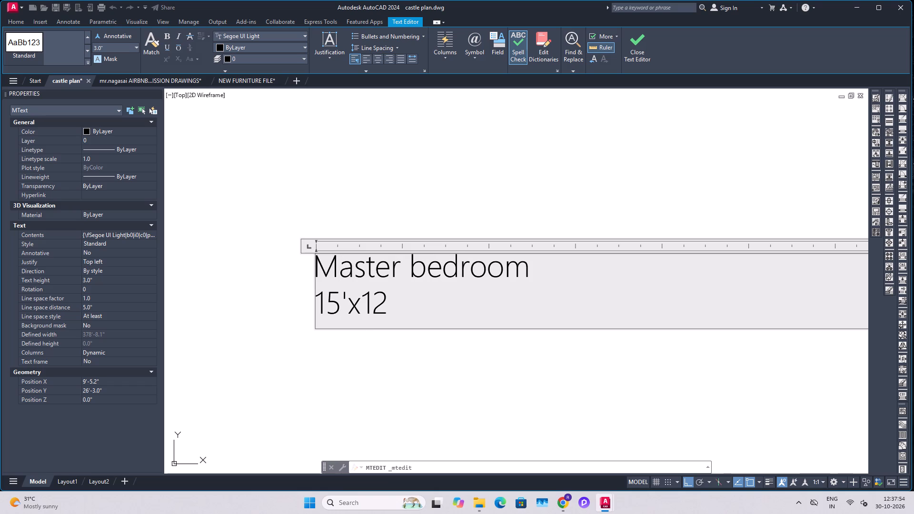
{"action": "key", "text": "apostrophe"}
{"action": "left_click_drag", "start_coordinate": [408, 306], "coordinate": [315, 315]}
{"action": "key", "text": "Escape"}
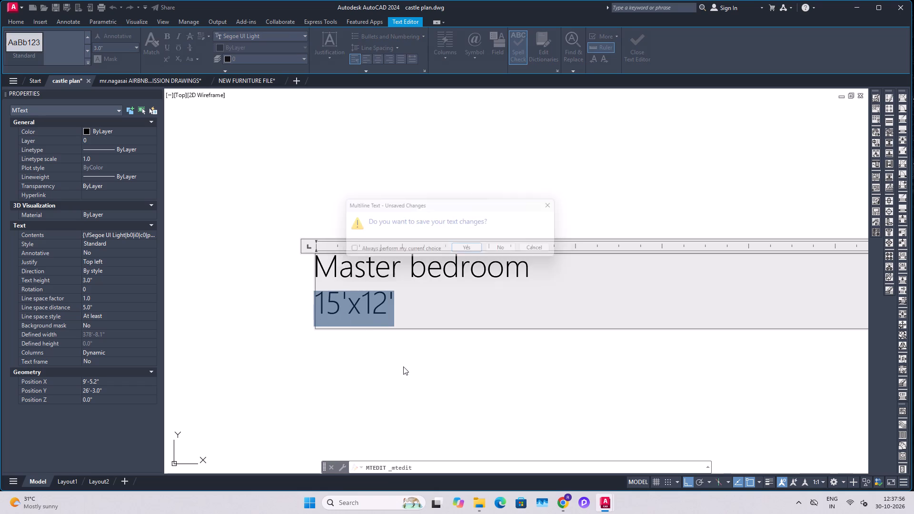
{"action": "left_click", "coordinate": [470, 255]}
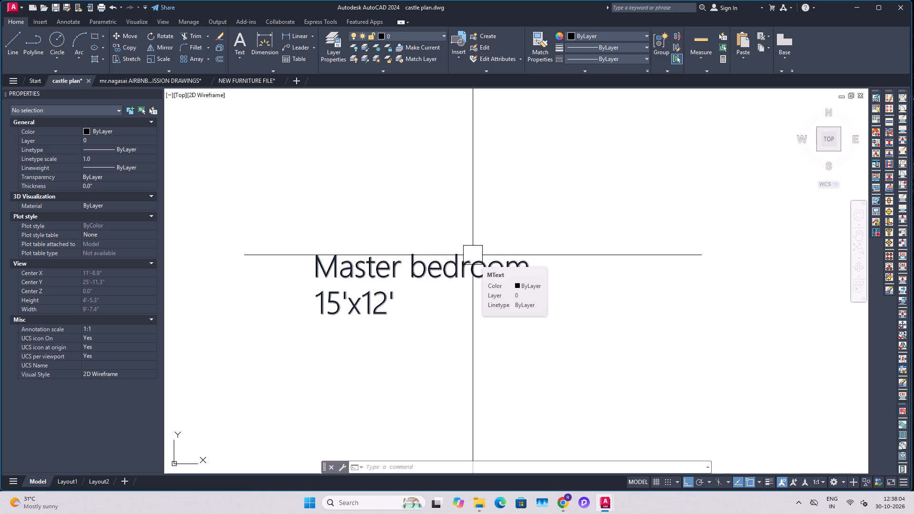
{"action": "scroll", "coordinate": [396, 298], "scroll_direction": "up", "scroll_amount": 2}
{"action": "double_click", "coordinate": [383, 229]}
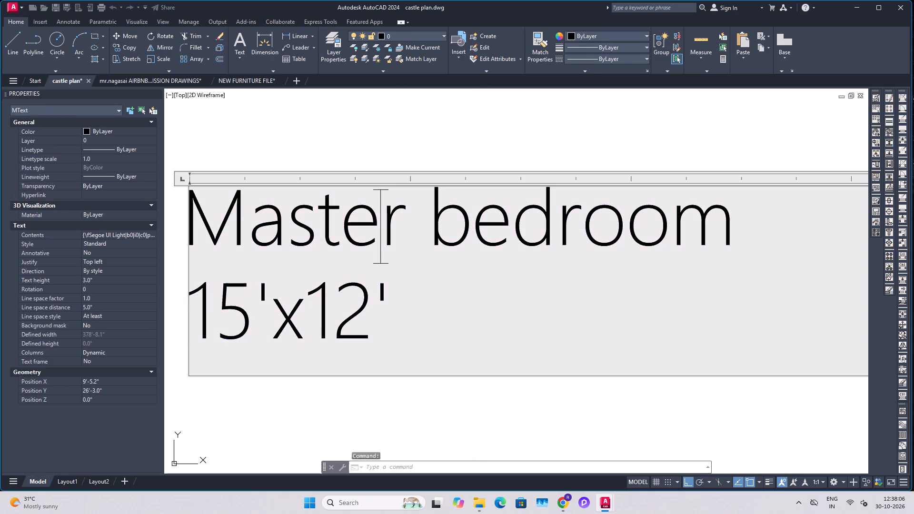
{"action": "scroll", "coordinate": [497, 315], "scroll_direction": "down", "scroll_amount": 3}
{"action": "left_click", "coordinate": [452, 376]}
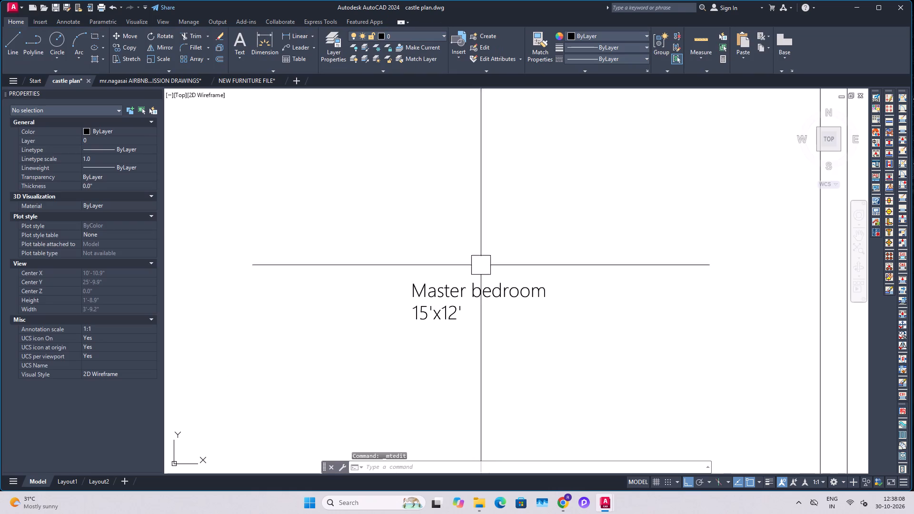
Indent the 15'x12' line with spaces so it sits centred under Master bedroom, and save the text changes.
{"action": "double_click", "coordinate": [472, 286]}
{"action": "left_click", "coordinate": [415, 309]}
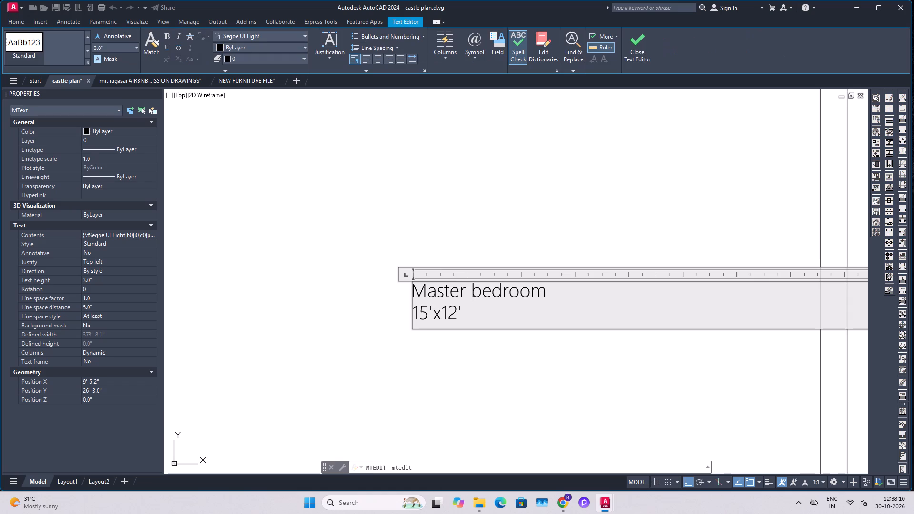
{"action": "key", "text": "space"}
{"action": "key", "text": "space"}
{"action": "key", "text": "space"}
{"action": "key", "text": "space"}
{"action": "key", "text": "space"}
{"action": "scroll", "coordinate": [375, 299], "scroll_direction": "down", "scroll_amount": 3}
{"action": "scroll", "coordinate": [463, 324], "scroll_direction": "down", "scroll_amount": 1}
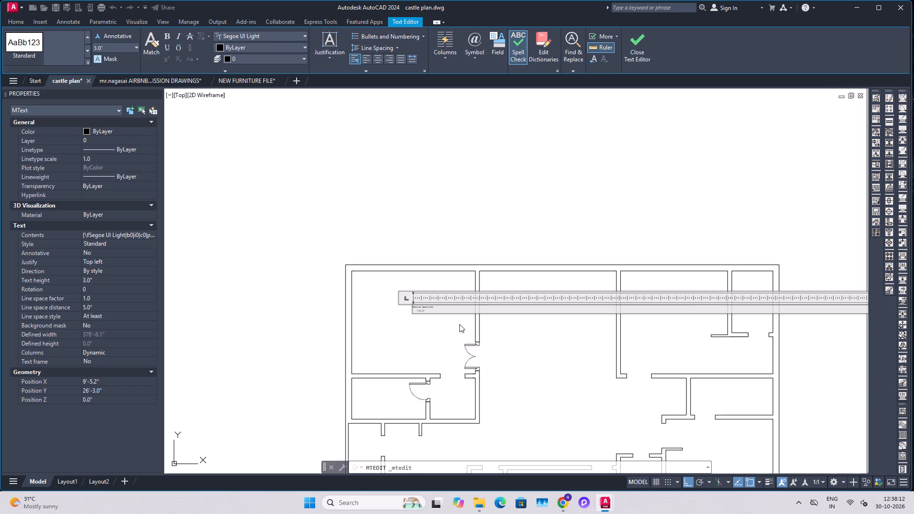
{"action": "scroll", "coordinate": [452, 305], "scroll_direction": "up", "scroll_amount": 2}
{"action": "scroll", "coordinate": [387, 294], "scroll_direction": "down", "scroll_amount": 5}
{"action": "middle_click_drag", "start_coordinate": [699, 303], "coordinate": [560, 322]}
{"action": "scroll", "coordinate": [503, 309], "scroll_direction": "down", "scroll_amount": 4}
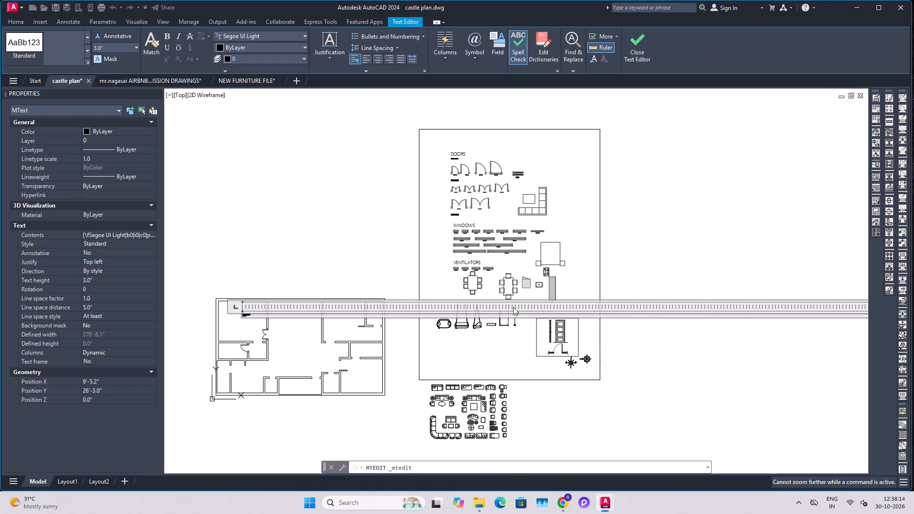
{"action": "key", "text": "Escape"}
{"action": "left_click", "coordinate": [465, 247]}
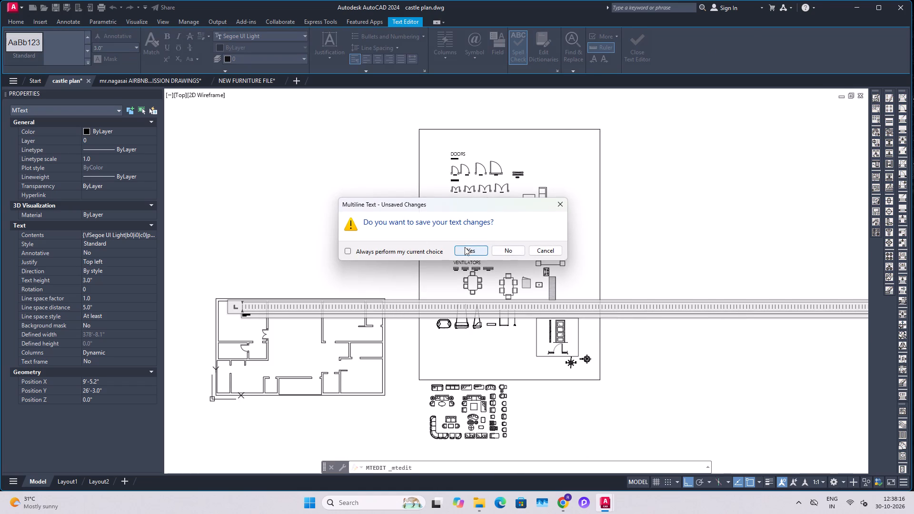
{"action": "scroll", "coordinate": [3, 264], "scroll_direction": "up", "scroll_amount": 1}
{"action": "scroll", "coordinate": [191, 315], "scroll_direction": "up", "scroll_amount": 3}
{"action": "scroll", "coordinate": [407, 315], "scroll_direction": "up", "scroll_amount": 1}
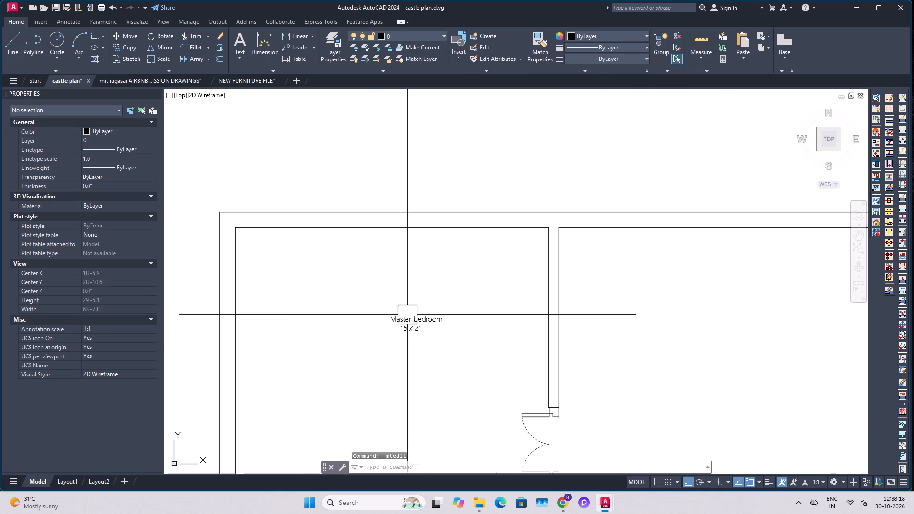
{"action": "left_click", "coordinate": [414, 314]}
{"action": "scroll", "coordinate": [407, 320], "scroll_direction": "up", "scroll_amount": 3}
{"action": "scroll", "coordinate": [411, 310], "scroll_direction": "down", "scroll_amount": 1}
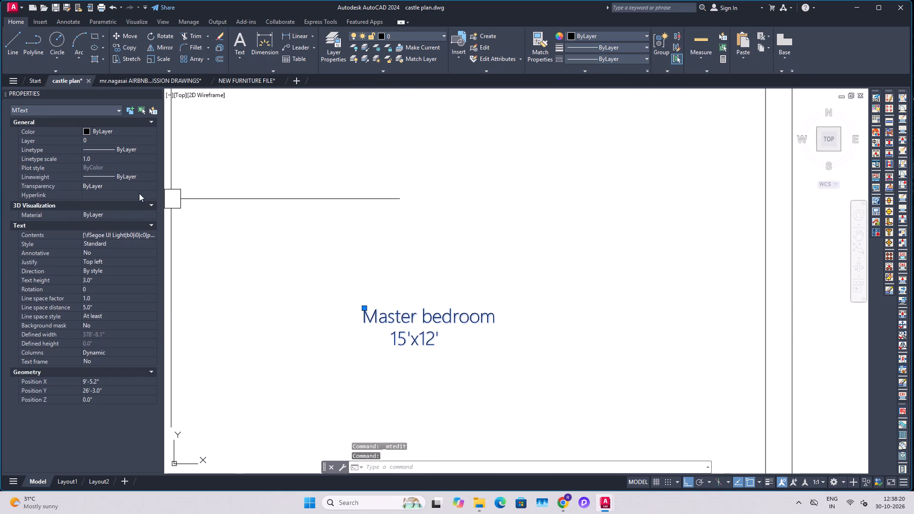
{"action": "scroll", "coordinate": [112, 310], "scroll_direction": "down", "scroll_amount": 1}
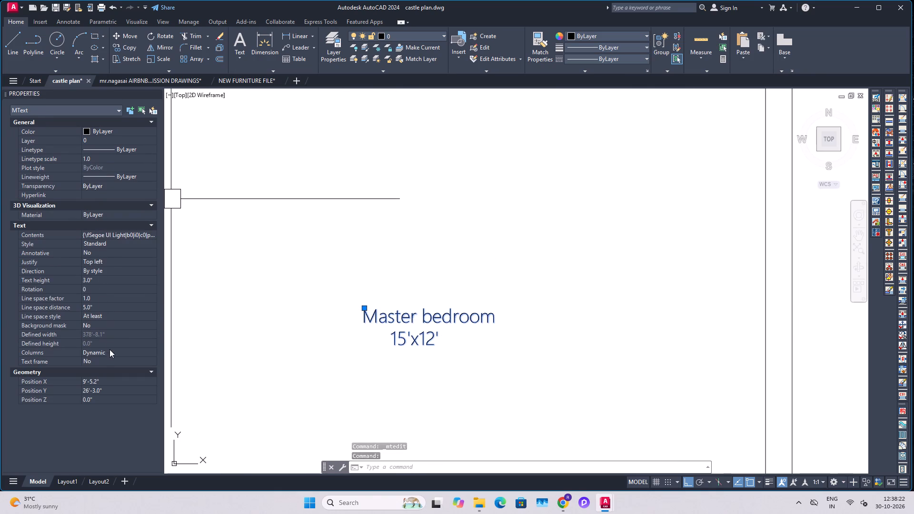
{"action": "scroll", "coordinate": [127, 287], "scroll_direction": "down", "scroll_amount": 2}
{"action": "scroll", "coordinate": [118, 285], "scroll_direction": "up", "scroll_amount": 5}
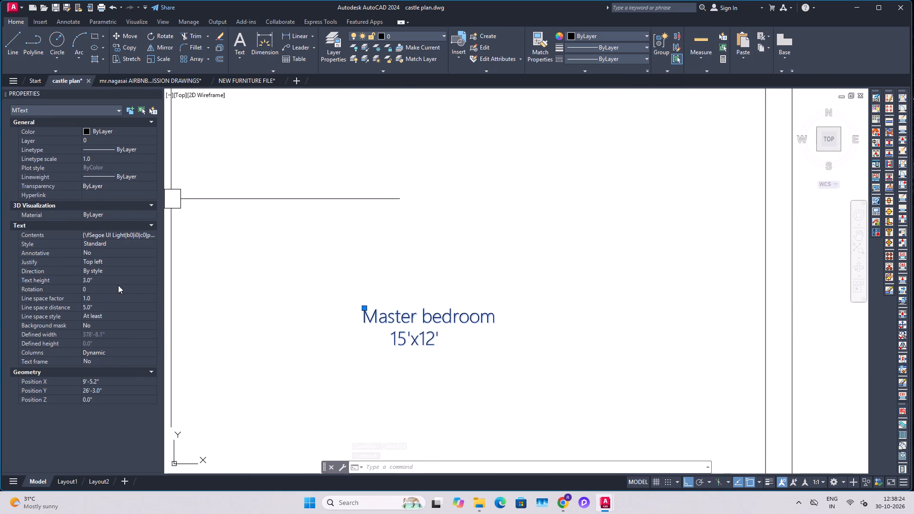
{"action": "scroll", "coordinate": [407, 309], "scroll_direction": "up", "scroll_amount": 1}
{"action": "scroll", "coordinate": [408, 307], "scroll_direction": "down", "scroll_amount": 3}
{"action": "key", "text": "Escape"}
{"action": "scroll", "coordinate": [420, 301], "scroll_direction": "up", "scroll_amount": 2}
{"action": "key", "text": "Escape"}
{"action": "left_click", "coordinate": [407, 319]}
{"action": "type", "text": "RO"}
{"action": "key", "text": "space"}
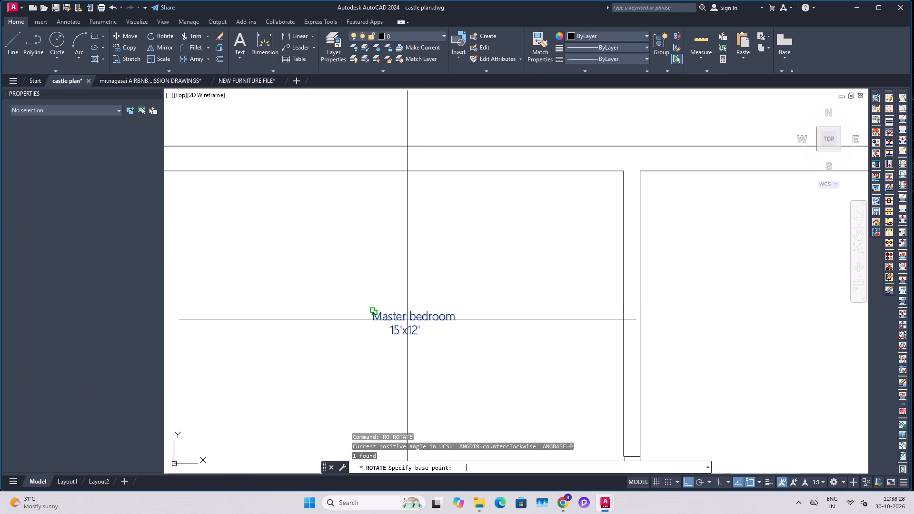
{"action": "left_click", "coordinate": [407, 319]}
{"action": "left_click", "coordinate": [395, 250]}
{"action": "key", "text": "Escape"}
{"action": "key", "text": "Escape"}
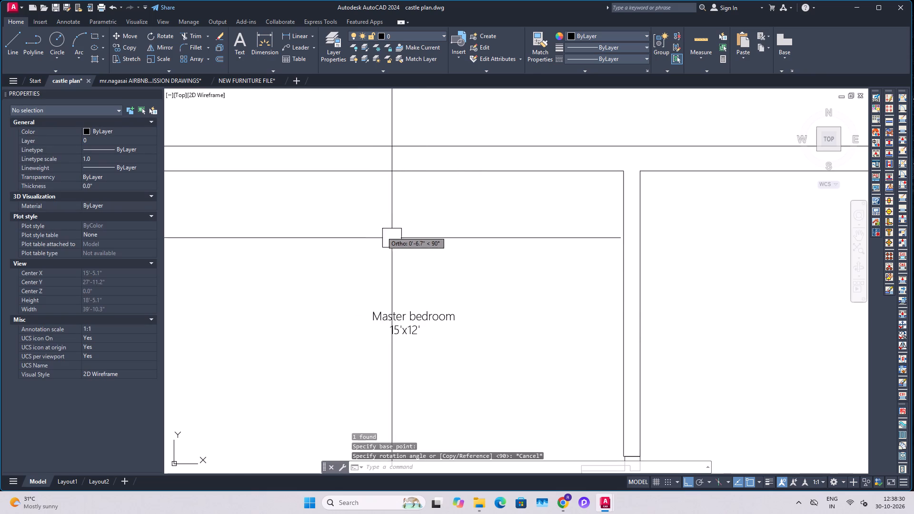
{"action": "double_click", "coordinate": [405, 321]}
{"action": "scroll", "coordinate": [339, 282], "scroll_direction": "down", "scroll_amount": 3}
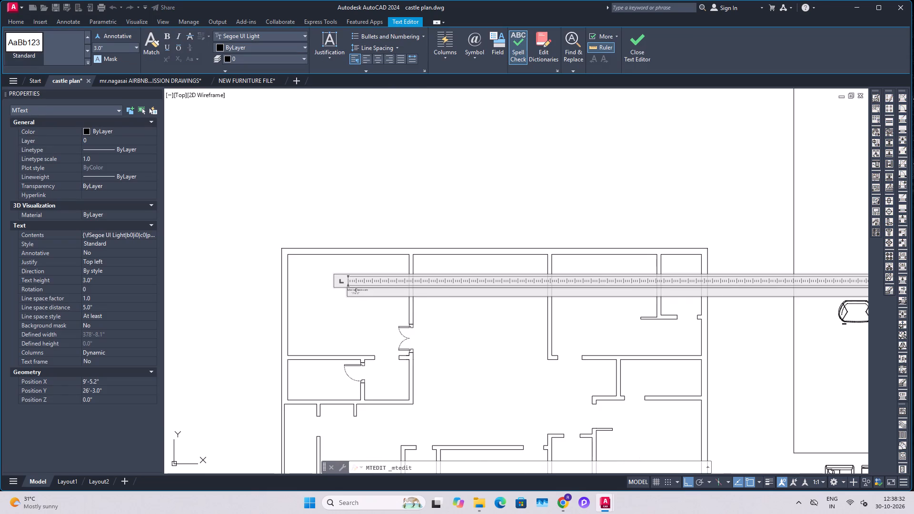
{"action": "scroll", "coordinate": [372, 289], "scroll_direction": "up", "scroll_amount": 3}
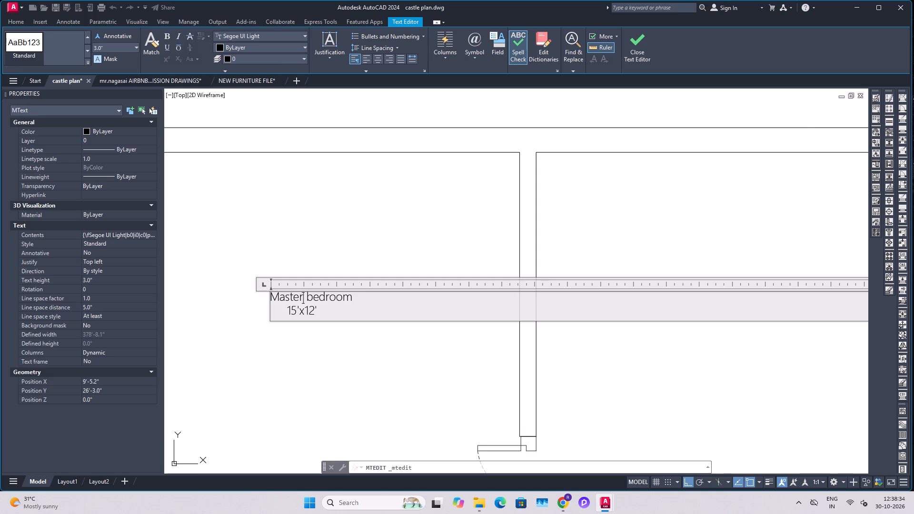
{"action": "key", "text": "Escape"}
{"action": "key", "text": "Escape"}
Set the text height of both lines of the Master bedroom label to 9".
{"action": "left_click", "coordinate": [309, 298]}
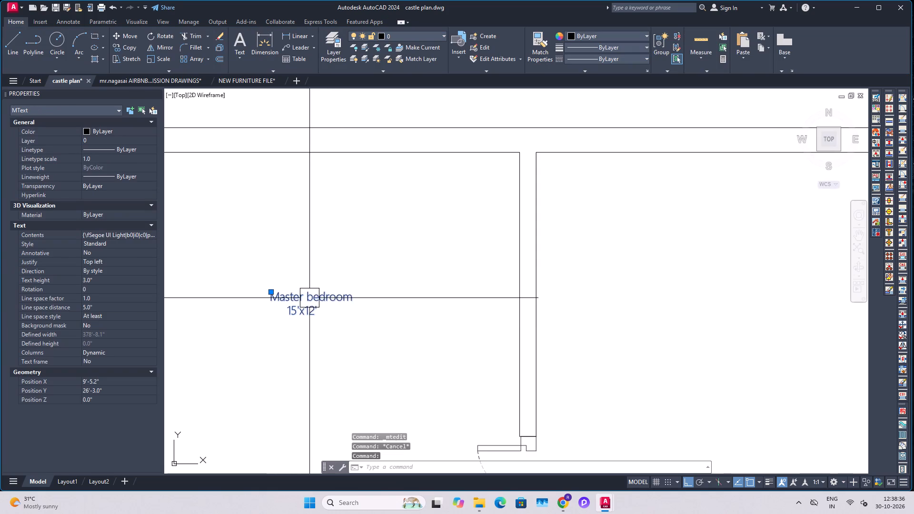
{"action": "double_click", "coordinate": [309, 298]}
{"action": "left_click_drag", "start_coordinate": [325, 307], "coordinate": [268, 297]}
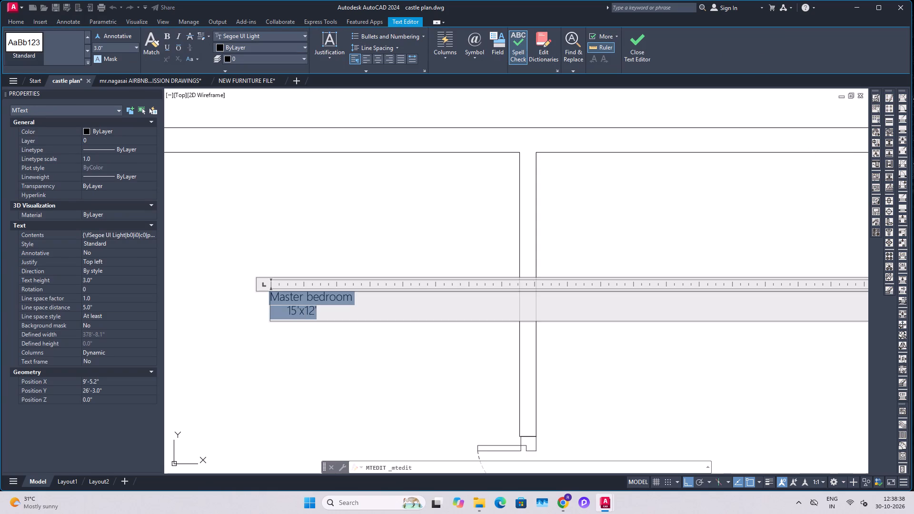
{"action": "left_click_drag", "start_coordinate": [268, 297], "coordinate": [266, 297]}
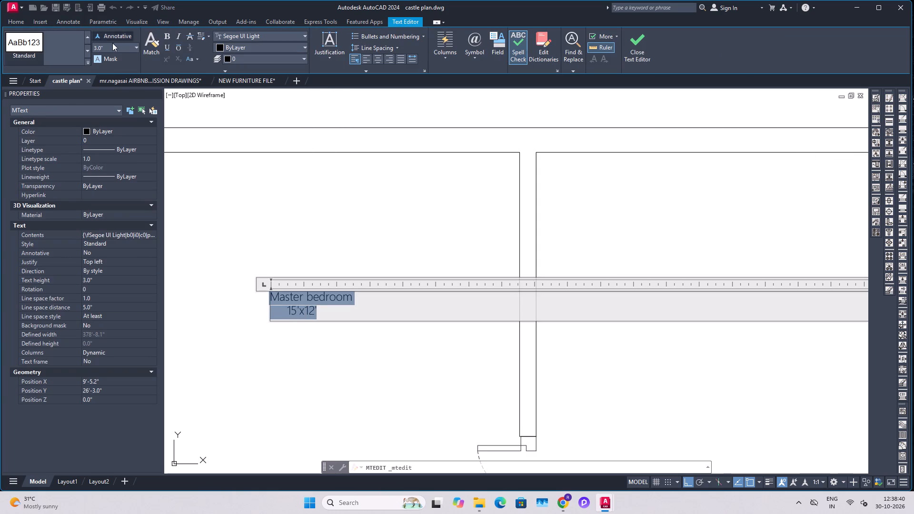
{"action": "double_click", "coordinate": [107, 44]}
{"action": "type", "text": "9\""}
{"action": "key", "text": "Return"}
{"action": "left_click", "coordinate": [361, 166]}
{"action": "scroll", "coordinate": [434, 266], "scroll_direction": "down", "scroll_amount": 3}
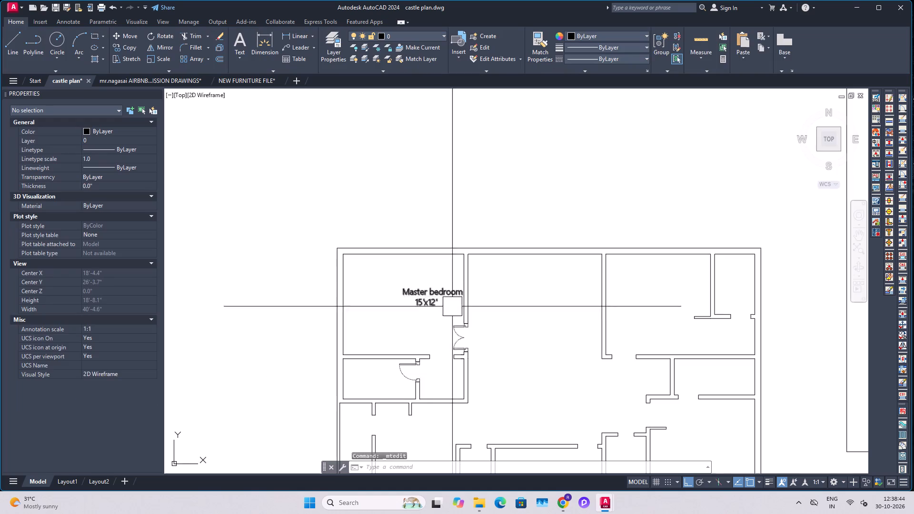
Move the Master bedroom label horizontally so it sits near the middle of the upper-left room.
{"action": "left_click", "coordinate": [421, 291]}
{"action": "scroll", "coordinate": [446, 293], "scroll_direction": "up", "scroll_amount": 1}
{"action": "key", "text": "m"}
{"action": "key", "text": "space"}
{"action": "left_click", "coordinate": [586, 340]}
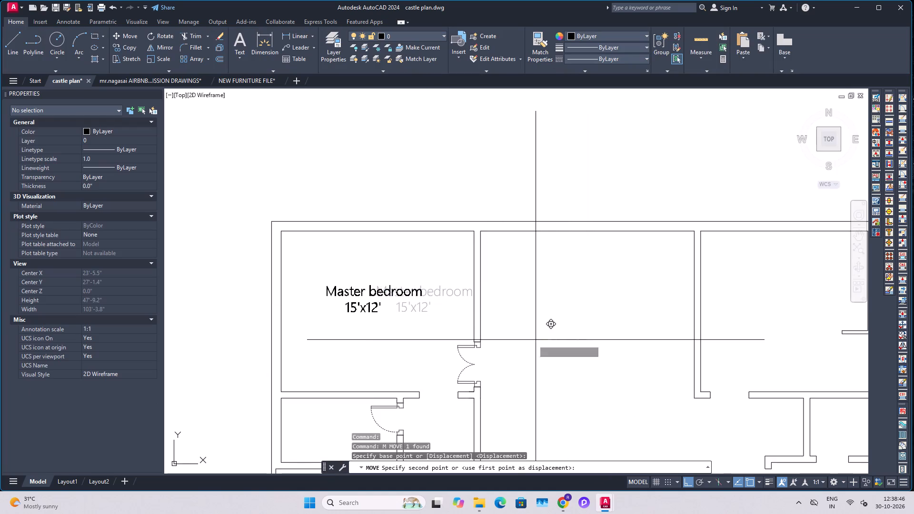
{"action": "left_click", "coordinate": [526, 340]}
{"action": "left_click", "coordinate": [354, 299]}
{"action": "scroll", "coordinate": [361, 332], "scroll_direction": "up", "scroll_amount": 2}
{"action": "key", "text": "m"}
{"action": "key", "text": "space"}
{"action": "left_click", "coordinate": [361, 349]}
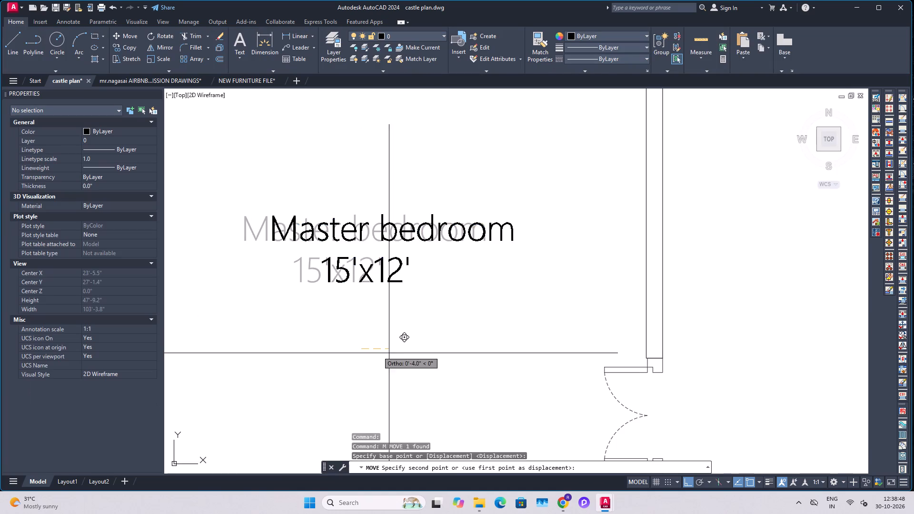
{"action": "left_click", "coordinate": [388, 358]}
Set the text height of both lines of the Master bedroom label to 6".
{"action": "scroll", "coordinate": [404, 307], "scroll_direction": "down", "scroll_amount": 3}
{"action": "middle_click_drag", "start_coordinate": [426, 324], "coordinate": [426, 264]}
{"action": "left_click", "coordinate": [406, 225]}
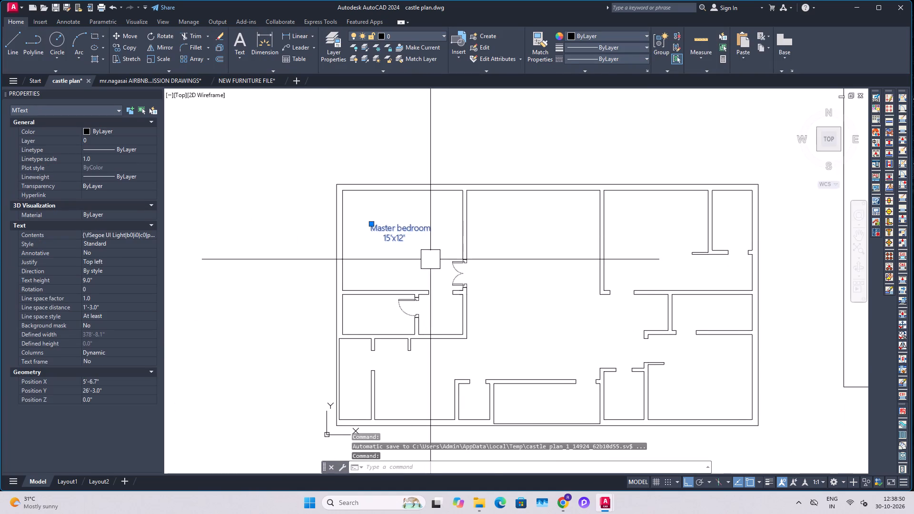
{"action": "key", "text": "c"}
{"action": "type", "text": "I"}
{"action": "key", "text": "space"}
{"action": "double_click", "coordinate": [399, 227]}
{"action": "scroll", "coordinate": [402, 234], "scroll_direction": "up", "scroll_amount": 1}
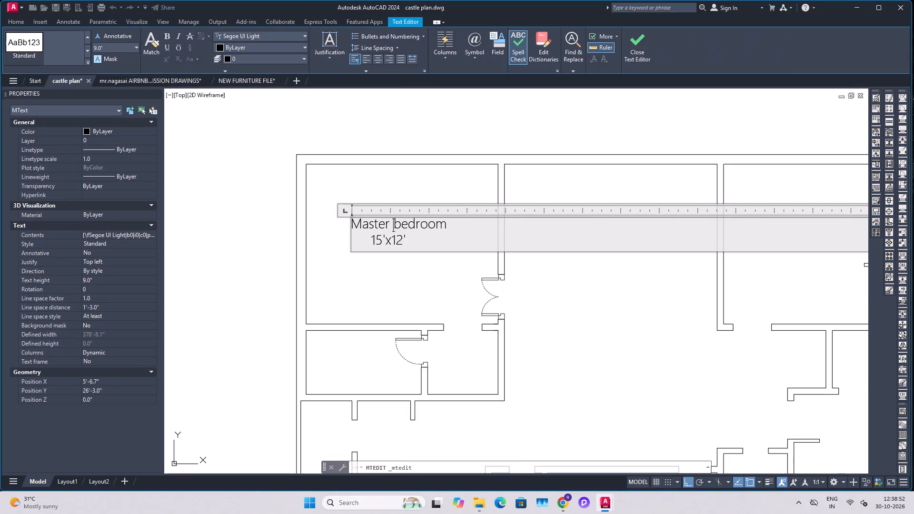
{"action": "triple_click", "coordinate": [402, 234]}
{"action": "left_click", "coordinate": [424, 237]}
{"action": "left_click_drag", "start_coordinate": [424, 239], "coordinate": [341, 216]}
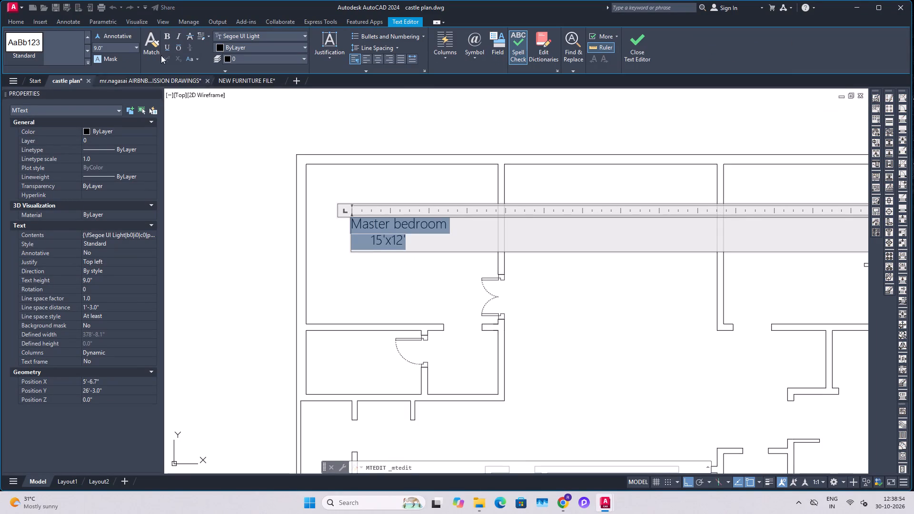
{"action": "left_click", "coordinate": [125, 45]}
{"action": "type", "text": "6\""}
{"action": "key", "text": "Return"}
{"action": "left_click", "coordinate": [350, 269]}
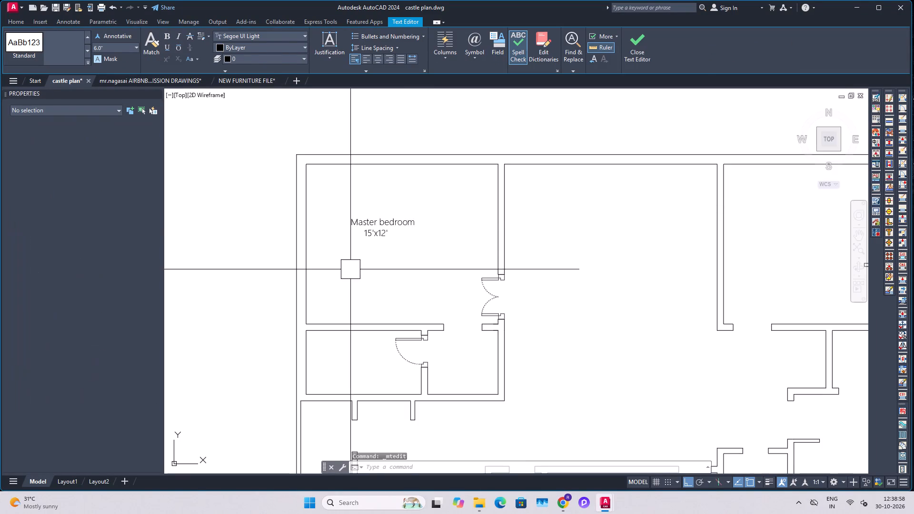
Copy the Master bedroom label straight down into the lower-left area of the floor plan.
{"action": "left_click", "coordinate": [369, 228]}
{"action": "key", "text": "c"}
{"action": "key", "text": "o"}
{"action": "key", "text": "space"}
{"action": "left_click", "coordinate": [397, 248]}
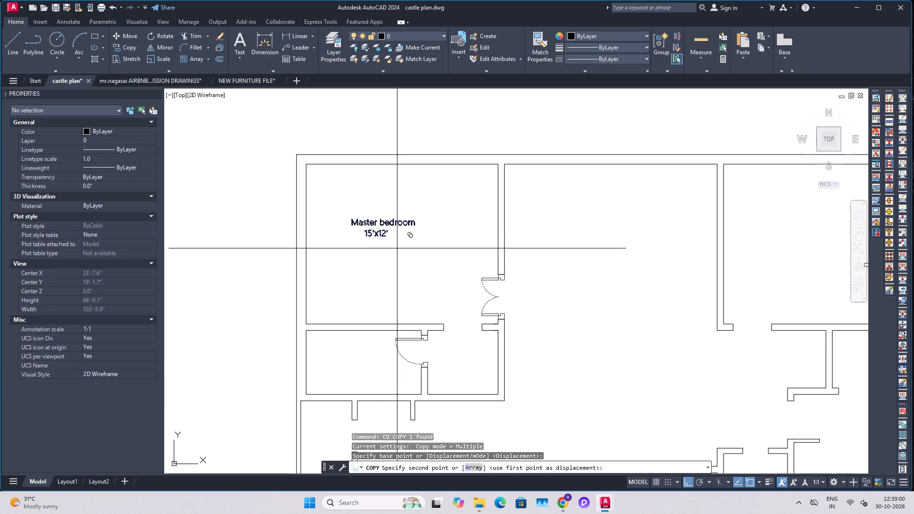
{"action": "middle_click_drag", "start_coordinate": [401, 309], "coordinate": [396, 180]}
{"action": "scroll", "coordinate": [414, 366], "scroll_direction": "up", "scroll_amount": 1}
{"action": "left_click", "coordinate": [422, 390]}
{"action": "key", "text": "Escape"}
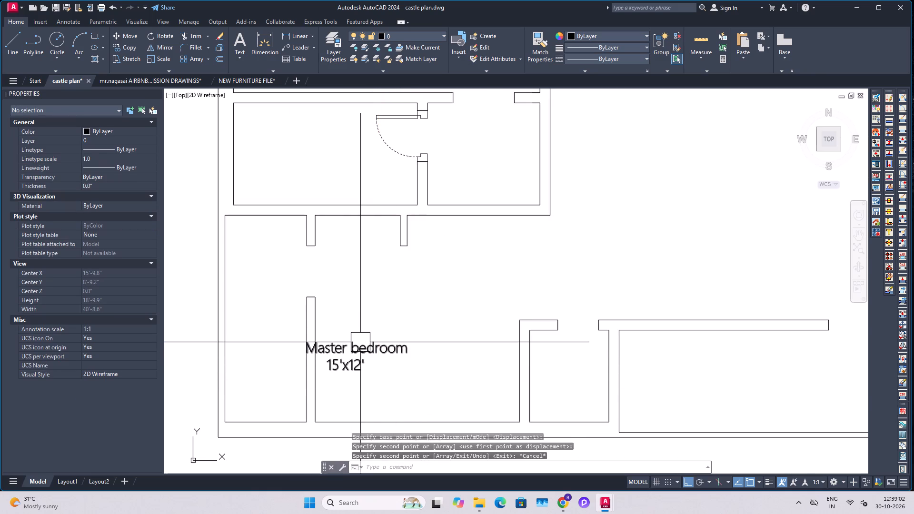
Move the copied label horizontally away from the wall into the middle of the lower room.
{"action": "left_click", "coordinate": [360, 341]}
{"action": "type", "text": "M"}
{"action": "key", "text": "space"}
{"action": "left_click", "coordinate": [374, 312]}
{"action": "left_click", "coordinate": [425, 322]}
{"action": "key", "text": "Escape"}
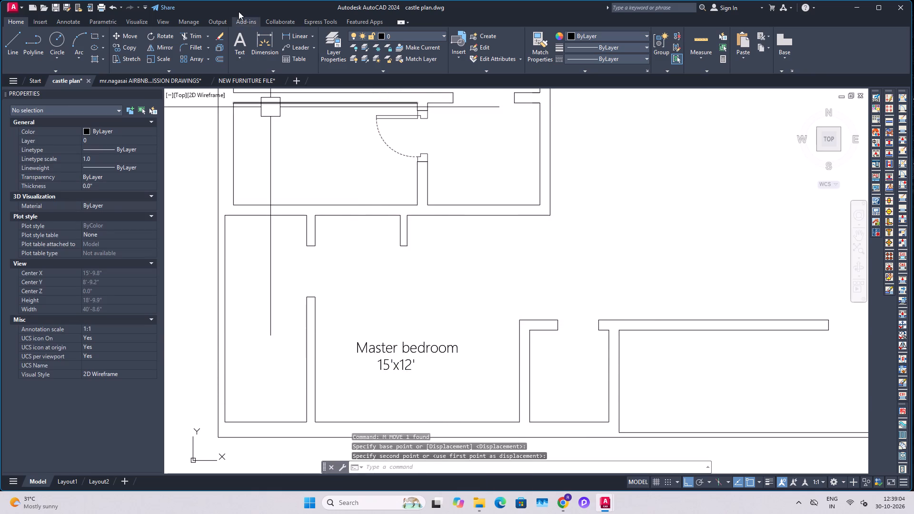
{"action": "key", "text": "Escape"}
{"action": "left_click", "coordinate": [296, 40]}
{"action": "key", "text": "Escape"}
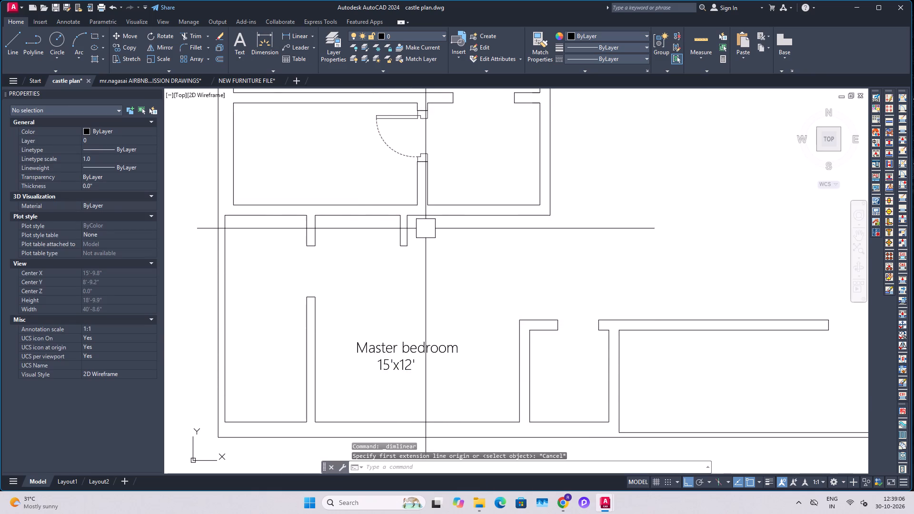
Move the short wall stub above the copied label horizontally toward the outer corner of the wall above.
{"action": "left_click_drag", "start_coordinate": [427, 228], "coordinate": [411, 233]}
{"action": "left_click", "coordinate": [362, 248]}
{"action": "scroll", "coordinate": [420, 227], "scroll_direction": "up", "scroll_amount": 1}
{"action": "key", "text": "m"}
{"action": "key", "text": "space"}
{"action": "left_click", "coordinate": [429, 277]}
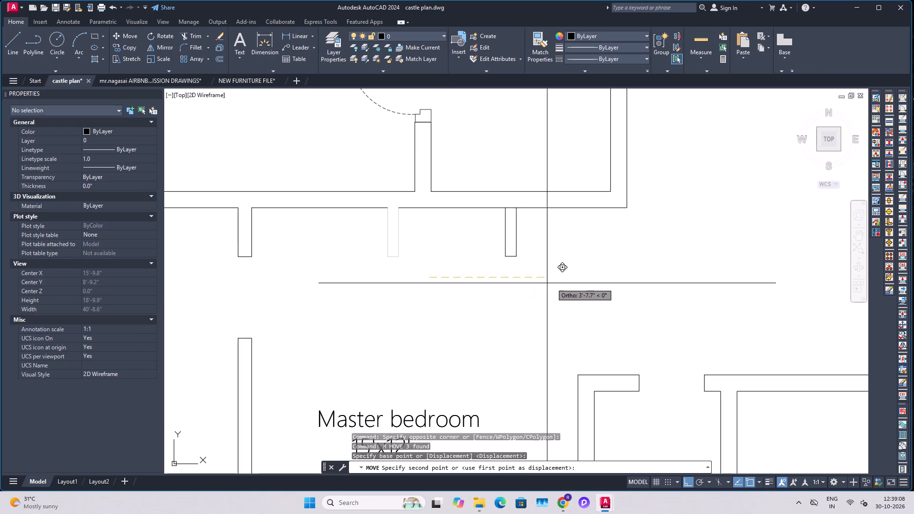
{"action": "left_click", "coordinate": [604, 287]}
{"action": "key", "text": "Escape"}
{"action": "key", "text": "Escape"}
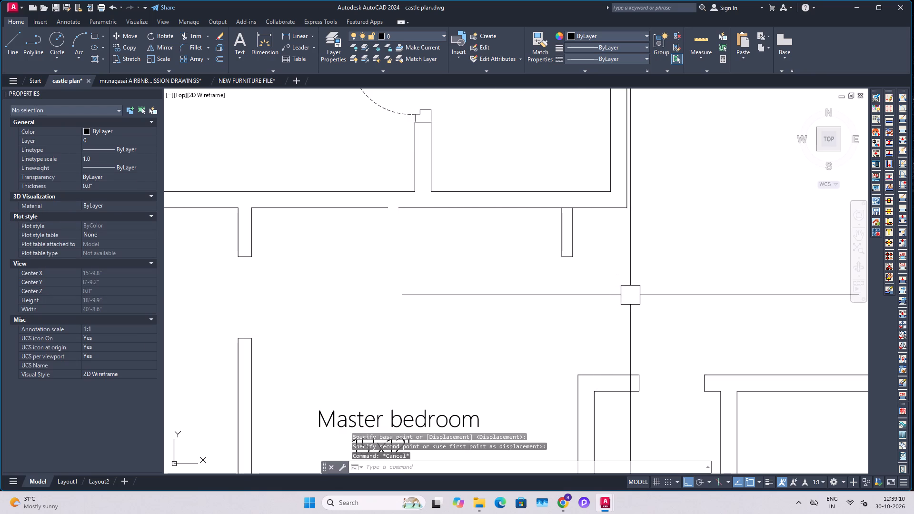
Draw a vertical construction line through the outer left corner of the small room beside the copied label.
{"action": "key", "text": "x"}
{"action": "type", "text": "L V"}
{"action": "key", "text": "space"}
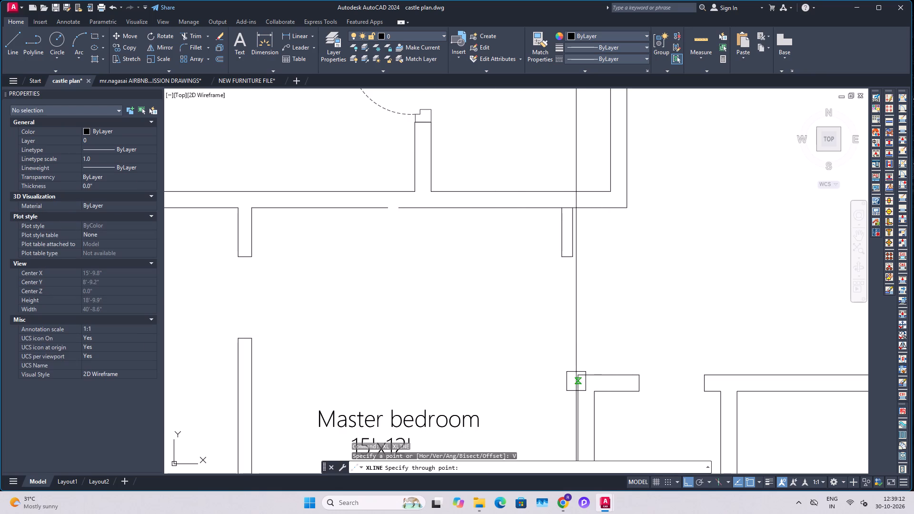
{"action": "left_click", "coordinate": [578, 377]}
{"action": "key", "text": "Escape"}
{"action": "key", "text": "Escape"}
Move the three lines of the wall stub so its left edge aligns with the vertical construction line.
{"action": "scroll", "coordinate": [579, 297], "scroll_direction": "up", "scroll_amount": 2}
{"action": "left_click", "coordinate": [557, 203]}
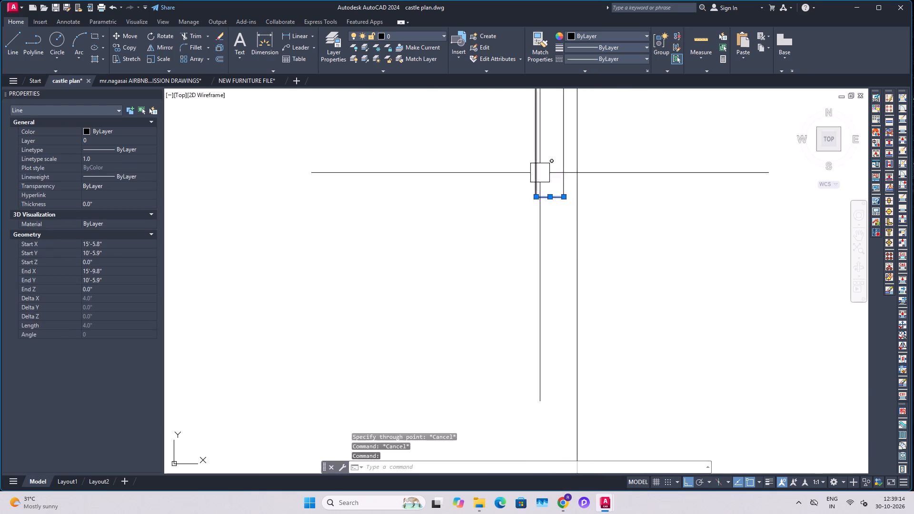
{"action": "middle_click_drag", "start_coordinate": [540, 172], "coordinate": [556, 281]}
{"action": "left_click", "coordinate": [551, 255]}
{"action": "left_click", "coordinate": [569, 252]}
{"action": "left_click_drag", "start_coordinate": [577, 257], "coordinate": [576, 262]}
{"action": "left_click", "coordinate": [579, 267]}
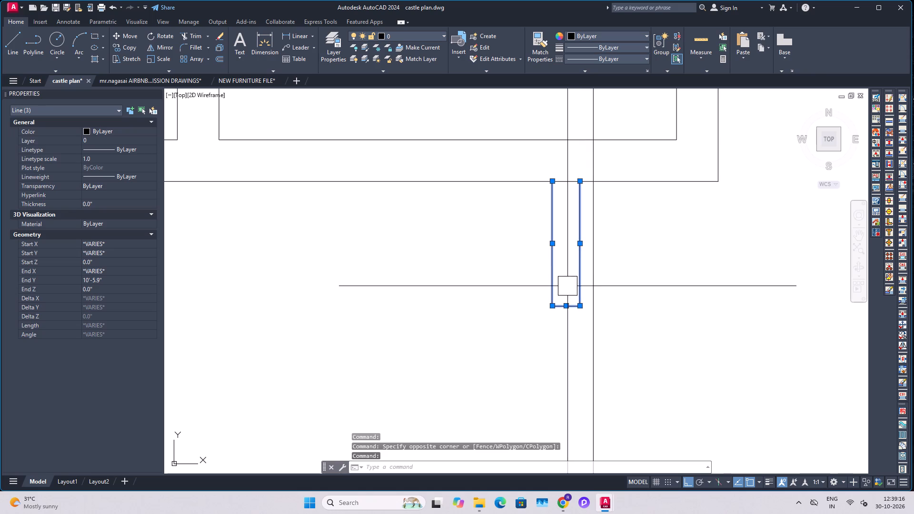
{"action": "key", "text": "m"}
{"action": "key", "text": "space"}
{"action": "left_click", "coordinate": [553, 181]}
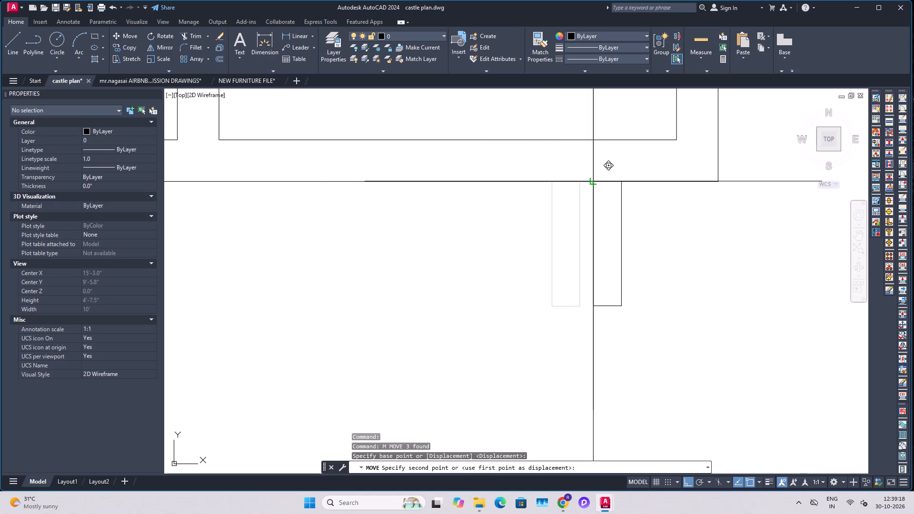
{"action": "left_click", "coordinate": [594, 182]}
{"action": "key", "text": "Escape"}
Delete the vertical construction line.
{"action": "left_click_drag", "start_coordinate": [633, 391], "coordinate": [577, 395]}
{"action": "left_click", "coordinate": [463, 405]}
{"action": "scroll", "coordinate": [566, 377], "scroll_direction": "down", "scroll_amount": 2}
{"action": "key", "text": "Delete"}
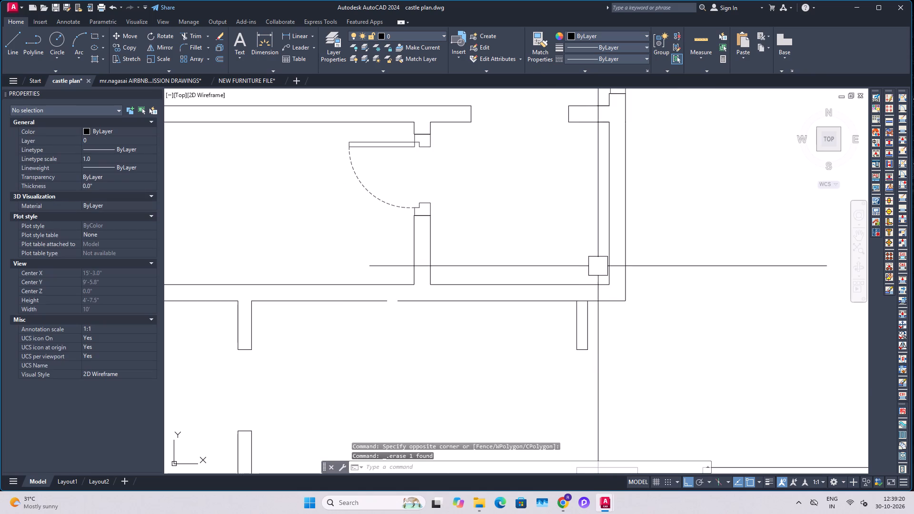
Trim the wall line between the two faces of the relocated stub to open the junction.
{"action": "scroll", "coordinate": [587, 292], "scroll_direction": "up", "scroll_amount": 3}
{"action": "type", "text": "TR"}
{"action": "key", "text": "space"}
{"action": "left_click", "coordinate": [570, 329]}
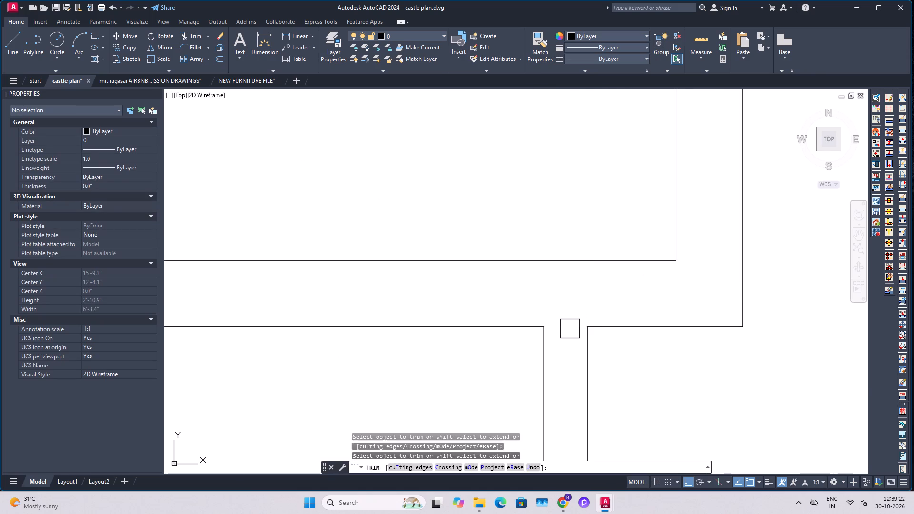
Join the two collinear wall line segments along the upper side of the lower Master bedroom into one line.
{"action": "key", "text": "Escape"}
{"action": "scroll", "coordinate": [566, 255], "scroll_direction": "down", "scroll_amount": 4}
{"action": "middle_click_drag", "start_coordinate": [575, 297], "coordinate": [561, 257]}
{"action": "middle_click_drag", "start_coordinate": [556, 306], "coordinate": [556, 297]}
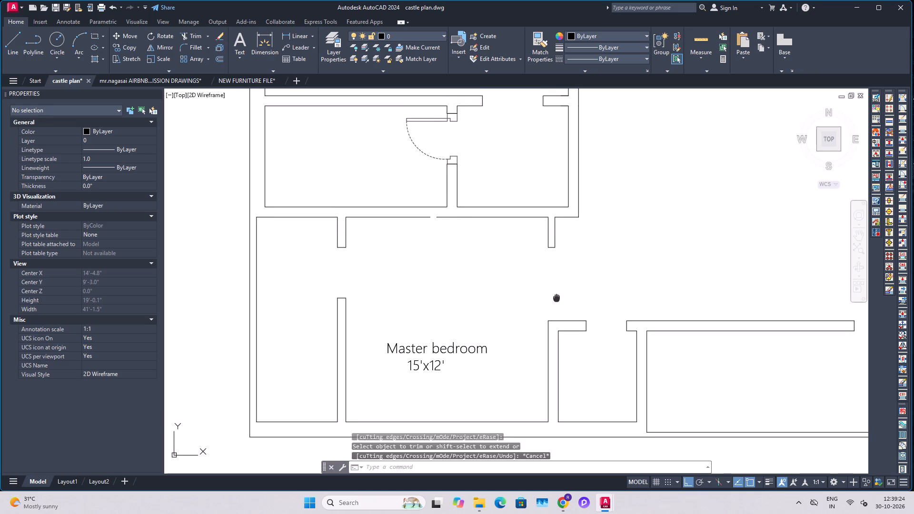
{"action": "middle_click_drag", "start_coordinate": [556, 297], "coordinate": [557, 300]}
{"action": "scroll", "coordinate": [464, 218], "scroll_direction": "up", "scroll_amount": 1}
{"action": "left_click", "coordinate": [463, 217]}
{"action": "left_click", "coordinate": [418, 220]}
{"action": "left_click", "coordinate": [405, 221]}
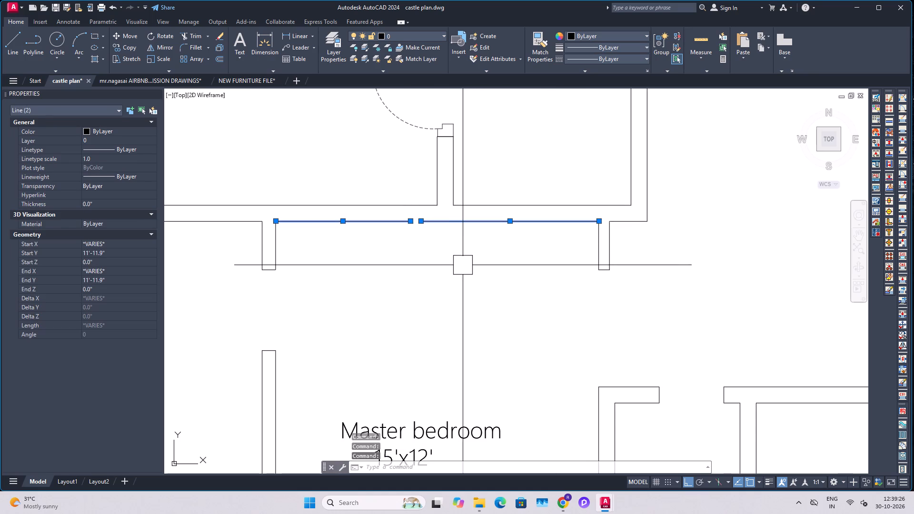
{"action": "type", "text": "J"}
{"action": "key", "text": "space"}
Save the castle plan drawing.
{"action": "scroll", "coordinate": [456, 263], "scroll_direction": "up", "scroll_amount": 1}
{"action": "scroll", "coordinate": [456, 263], "scroll_direction": "down", "scroll_amount": 1}
{"action": "middle_click_drag", "start_coordinate": [486, 311], "coordinate": [476, 216]}
{"action": "scroll", "coordinate": [477, 263], "scroll_direction": "down", "scroll_amount": 2}
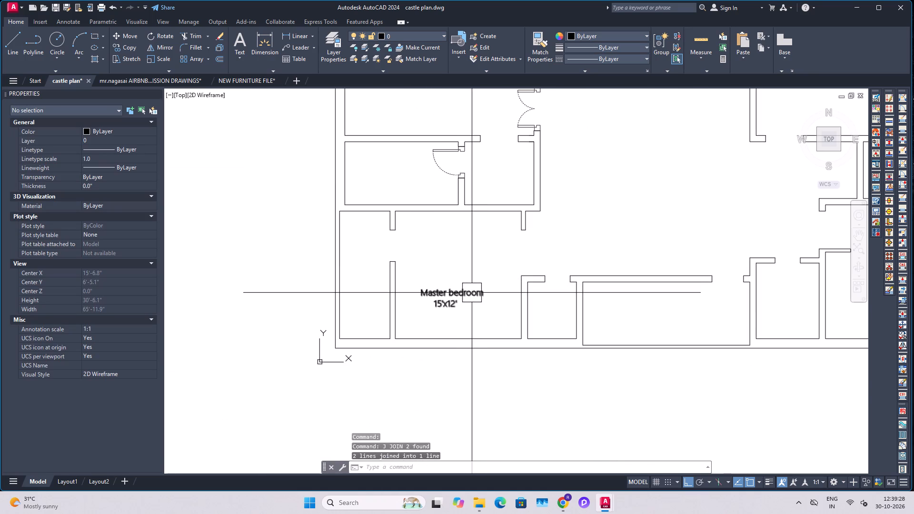
{"action": "key", "text": "ctrl+s"}
Replace the lower Master bedroom label, including its size line, with the text KITCHEN.
{"action": "middle_click_drag", "start_coordinate": [403, 272], "coordinate": [425, 306]}
{"action": "scroll", "coordinate": [410, 258], "scroll_direction": "up", "scroll_amount": 1}
{"action": "middle_click_drag", "start_coordinate": [447, 306], "coordinate": [415, 275]}
{"action": "middle_click_drag", "start_coordinate": [484, 292], "coordinate": [471, 356]}
{"action": "scroll", "coordinate": [470, 291], "scroll_direction": "down", "scroll_amount": 2}
{"action": "double_click", "coordinate": [475, 335]}
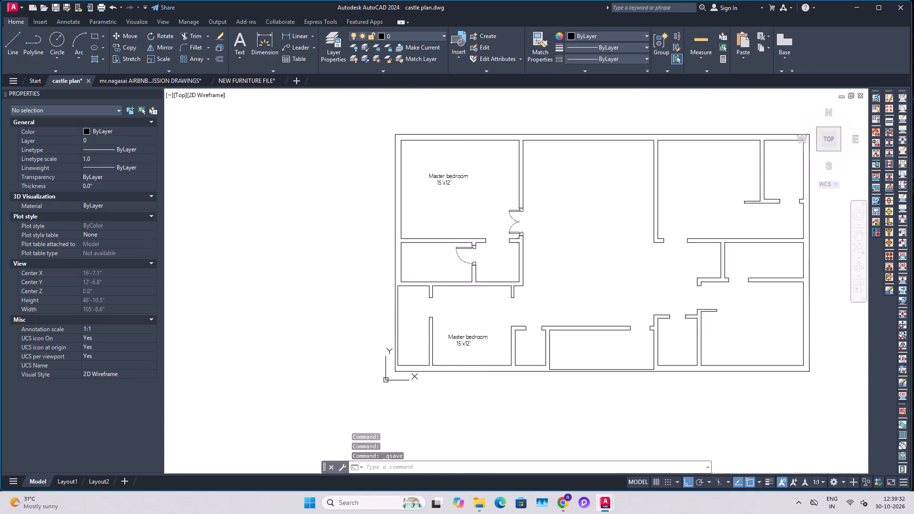
{"action": "scroll", "coordinate": [475, 335], "scroll_direction": "up", "scroll_amount": 3}
{"action": "left_click_drag", "start_coordinate": [501, 346], "coordinate": [428, 336]}
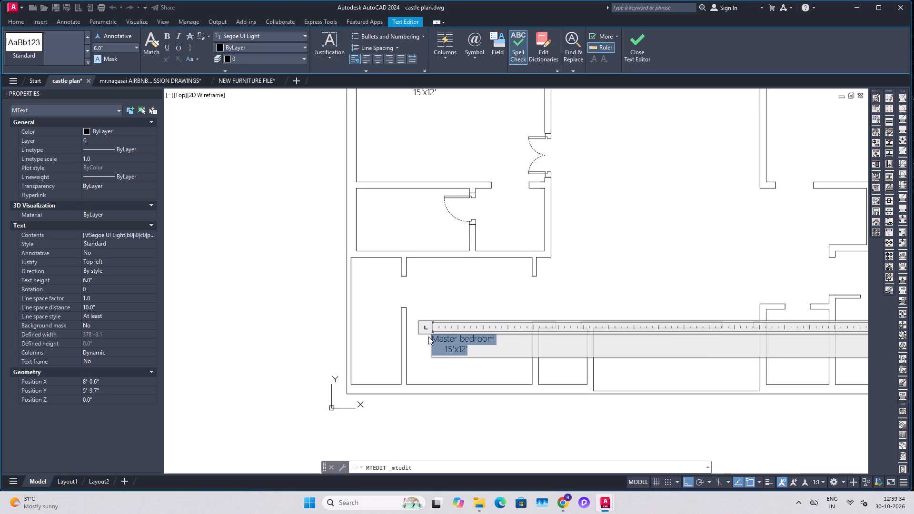
{"action": "type", "text": "KITCHEN"}
{"action": "key", "text": "Return"}
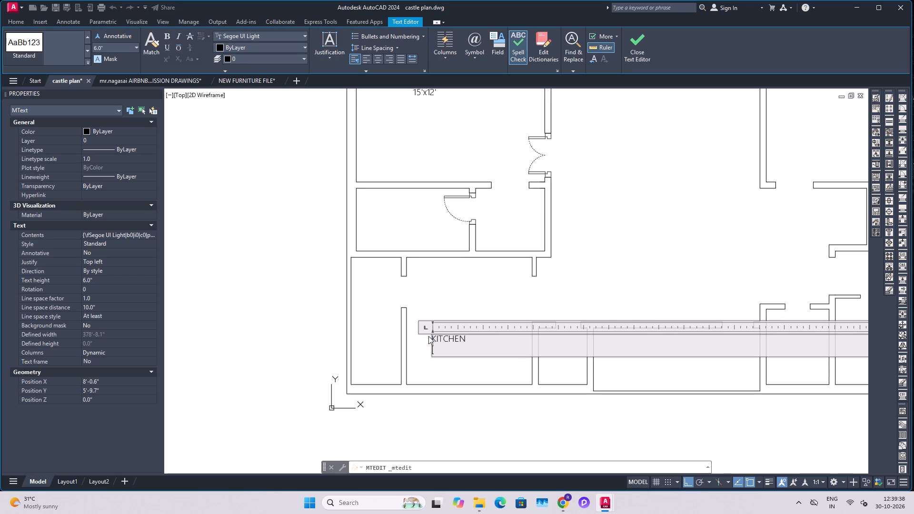
{"action": "left_click", "coordinate": [427, 310]}
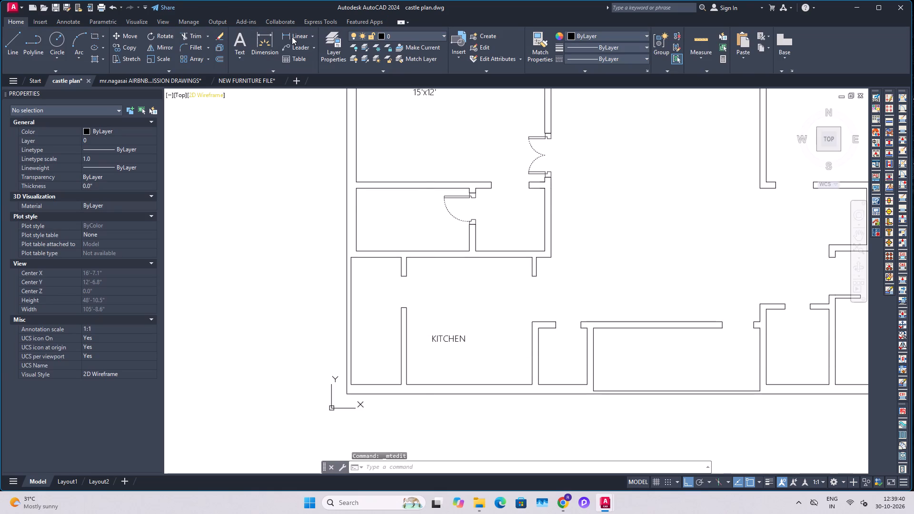
Add linear dimensions for the kitchen's width and height between its inner wall faces.
{"action": "left_click", "coordinate": [292, 37]}
{"action": "scroll", "coordinate": [418, 354], "scroll_direction": "up", "scroll_amount": 1}
{"action": "left_click", "coordinate": [403, 332]}
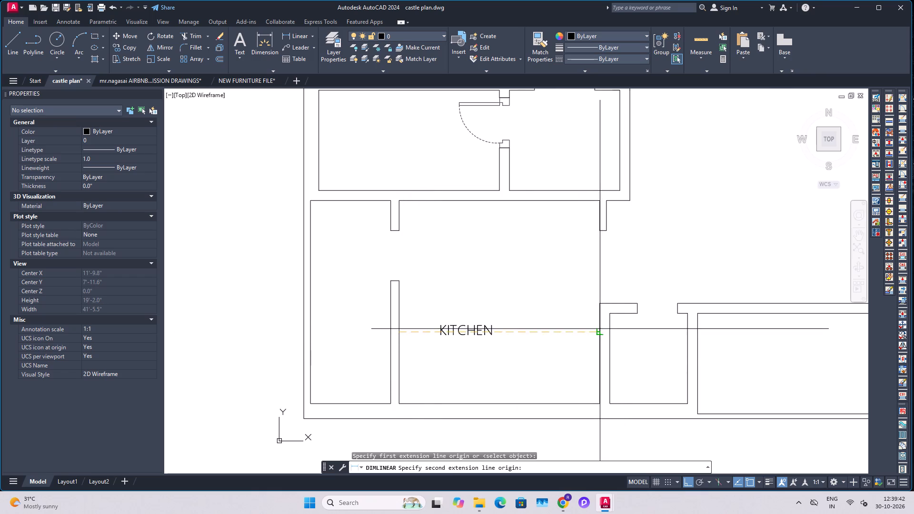
{"action": "left_click", "coordinate": [600, 329]}
{"action": "left_click", "coordinate": [561, 361]}
{"action": "left_click", "coordinate": [292, 36]}
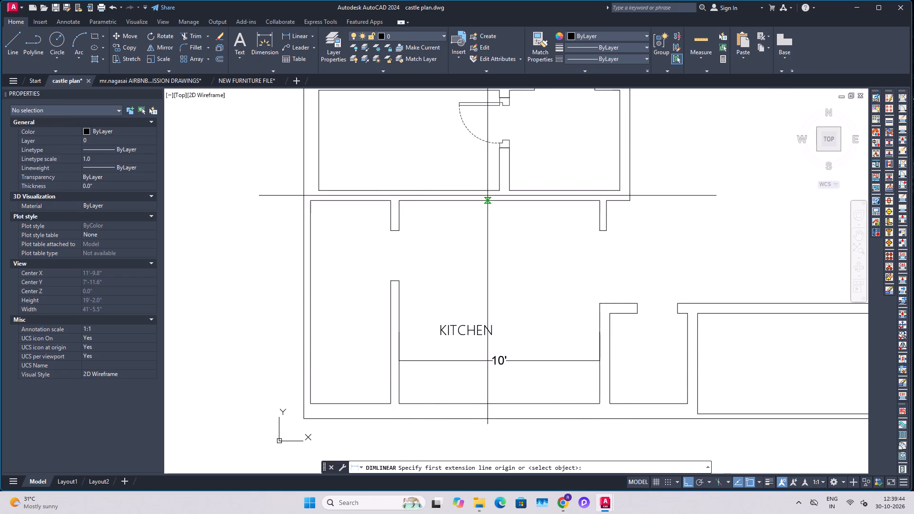
{"action": "left_click", "coordinate": [487, 196]}
{"action": "left_click", "coordinate": [493, 404]}
{"action": "left_click", "coordinate": [539, 380]}
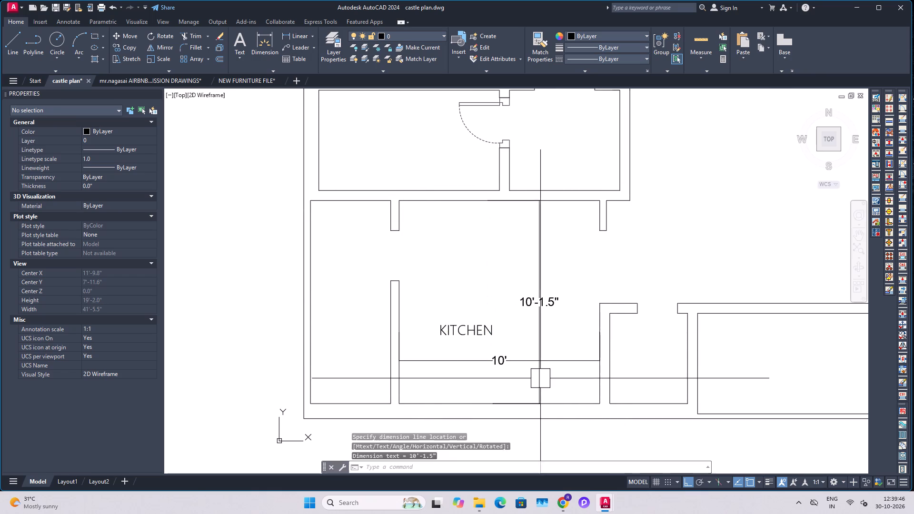
Add a second line reading 10'1"X10' to the KITCHEN label.
{"action": "scroll", "coordinate": [472, 351], "scroll_direction": "up", "scroll_amount": 2}
{"action": "double_click", "coordinate": [490, 299]}
{"action": "left_click", "coordinate": [534, 294]}
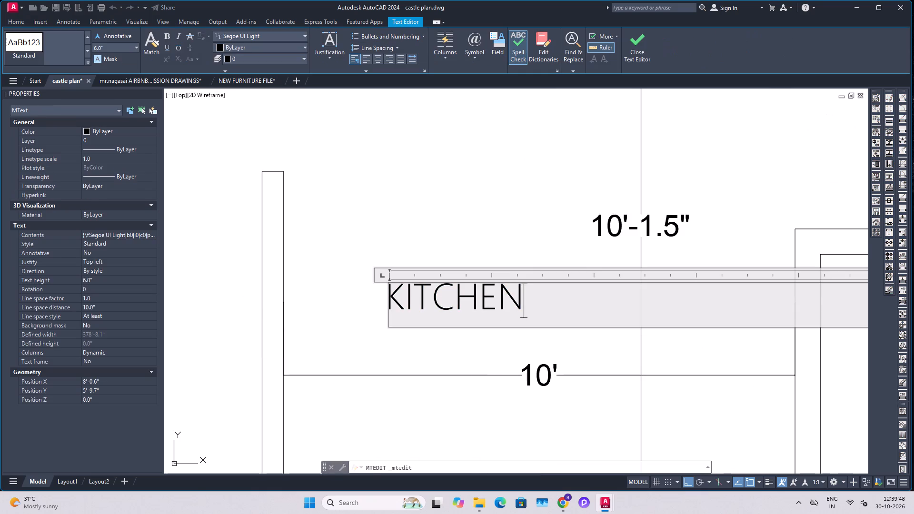
{"action": "key", "text": "Return"}
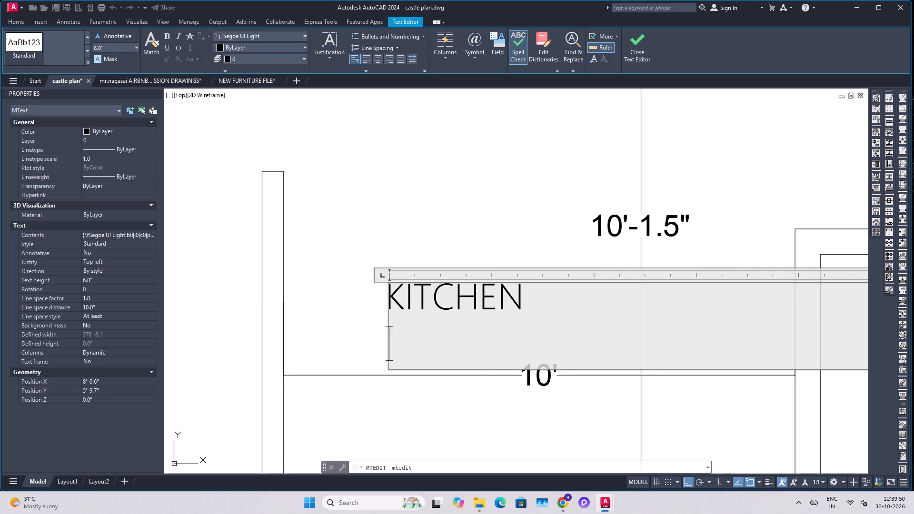
{"action": "type", "text": "10"}
{"action": "type", "text": "'1\""}
{"action": "key", "text": "x"}
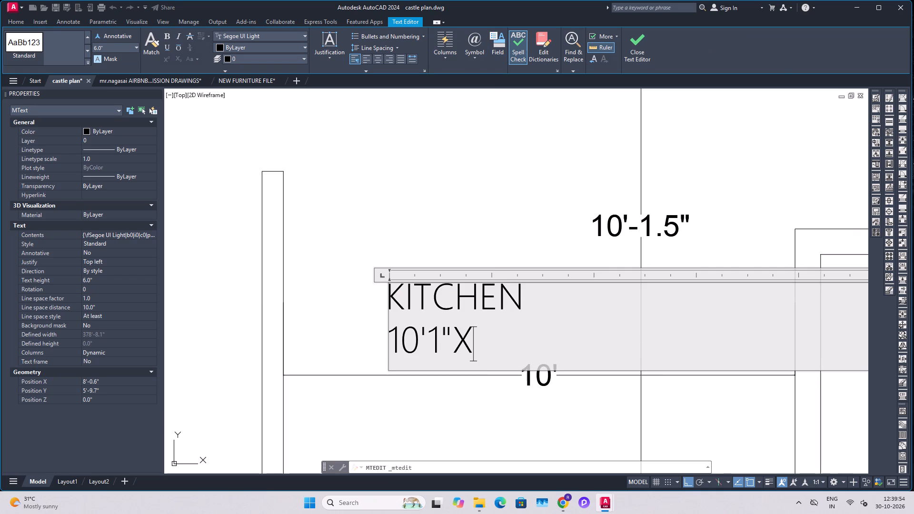
{"action": "type", "text": "10'"}
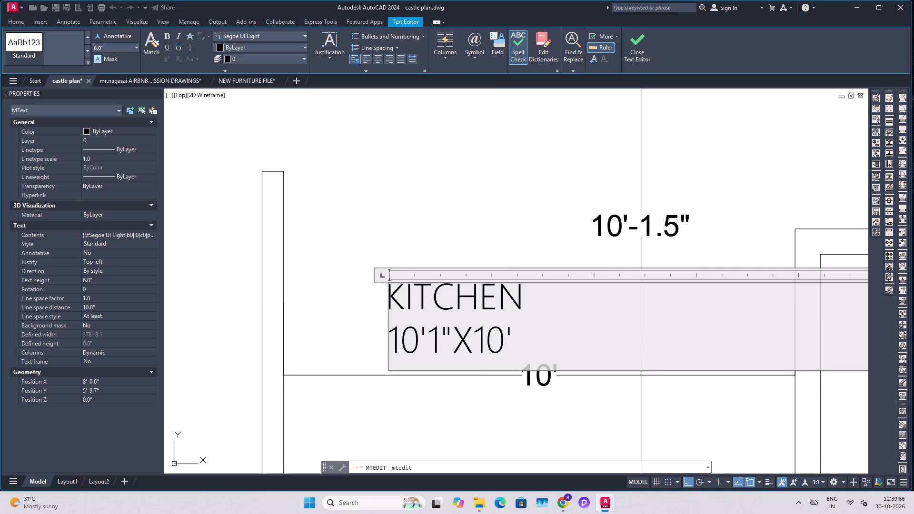
{"action": "left_click", "coordinate": [507, 231]}
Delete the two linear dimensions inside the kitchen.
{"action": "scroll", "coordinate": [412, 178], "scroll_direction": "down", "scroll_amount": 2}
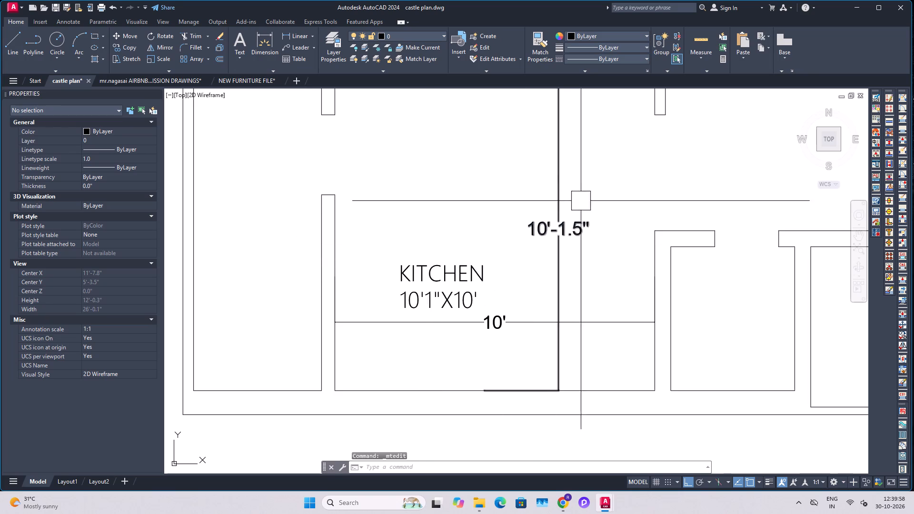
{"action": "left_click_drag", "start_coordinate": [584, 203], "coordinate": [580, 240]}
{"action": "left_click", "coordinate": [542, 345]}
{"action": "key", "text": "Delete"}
Move the KITCHEN label horizontally about 1'-7" to the right, near the middle of the kitchen.
{"action": "scroll", "coordinate": [463, 246], "scroll_direction": "down", "scroll_amount": 2}
{"action": "middle_click_drag", "start_coordinate": [470, 230], "coordinate": [473, 247]}
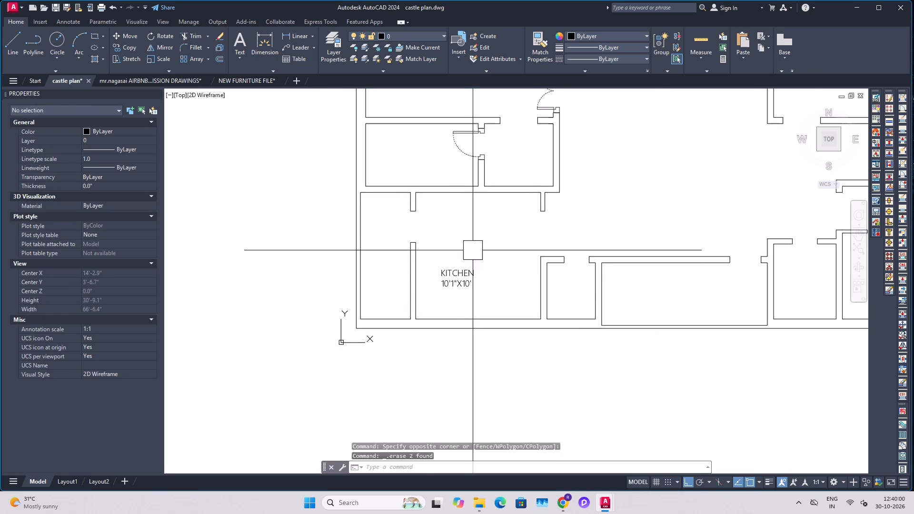
{"action": "left_click", "coordinate": [470, 264]}
{"action": "key", "text": "m"}
{"action": "key", "text": "space"}
{"action": "left_click", "coordinate": [464, 227]}
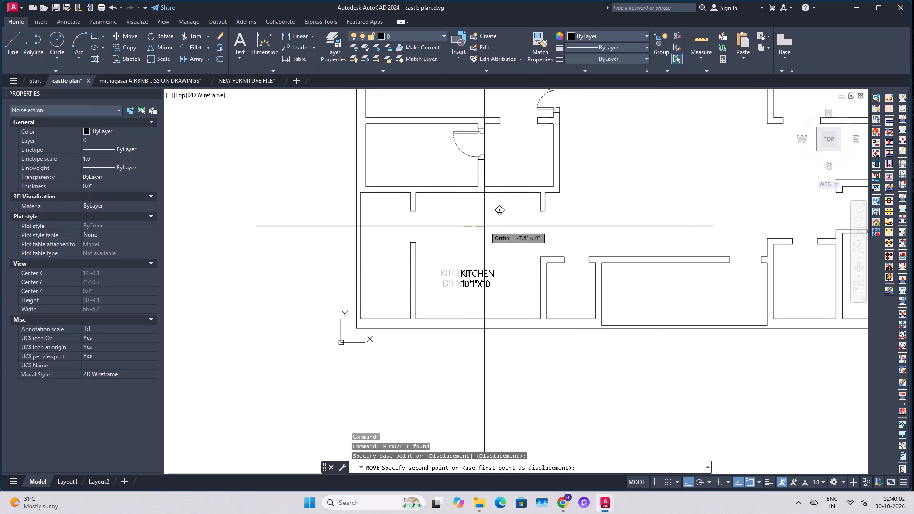
{"action": "left_click", "coordinate": [484, 226]}
Copy the KITCHEN label straight up about 9'-8" into the small room with the single door above.
{"action": "scroll", "coordinate": [435, 163], "scroll_direction": "up", "scroll_amount": 1}
{"action": "middle_click_drag", "start_coordinate": [450, 197], "coordinate": [452, 221]}
{"action": "left_click", "coordinate": [516, 391]}
{"action": "key", "text": "c"}
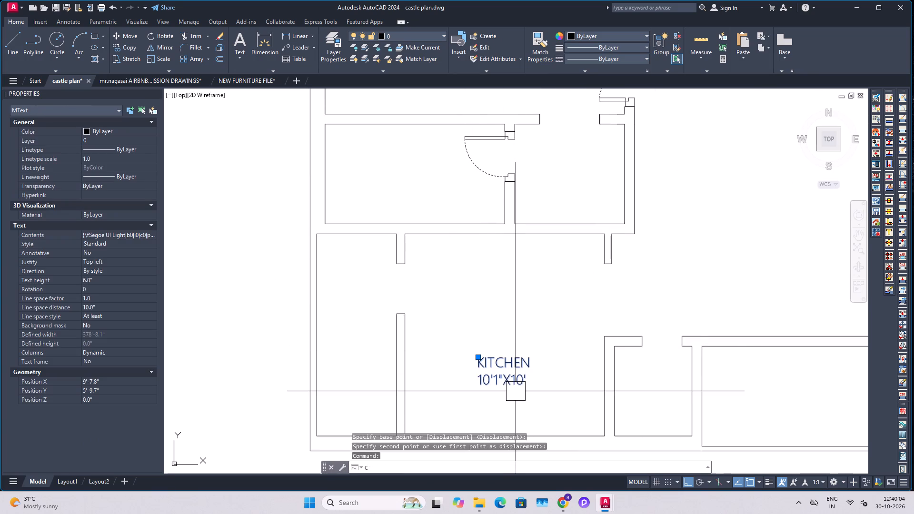
{"action": "type", "text": "O"}
{"action": "key", "text": "space"}
{"action": "left_click_drag", "start_coordinate": [516, 392], "coordinate": [514, 385]}
{"action": "left_click", "coordinate": [479, 191]}
{"action": "key", "text": "Escape"}
Move the copied label about 3'-11" to the left so it sits clear of the door swing.
{"action": "left_click", "coordinate": [512, 167]}
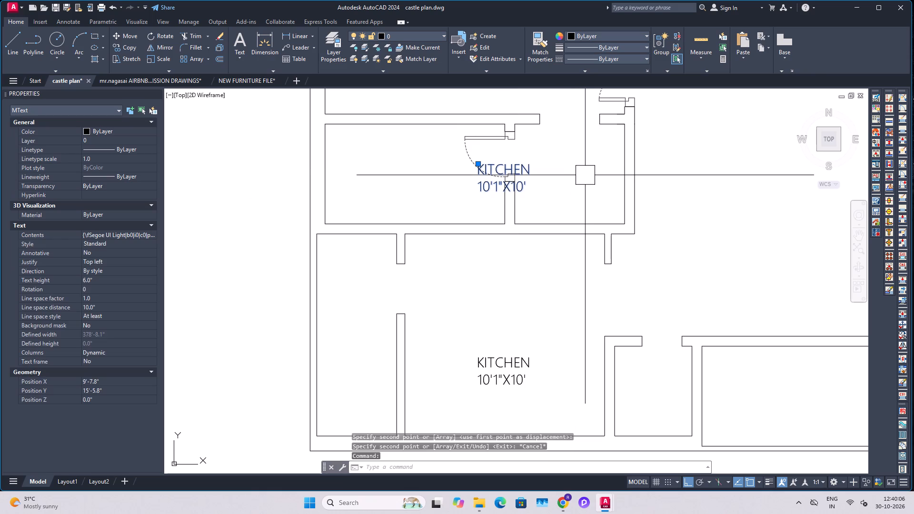
{"action": "key", "text": "m"}
{"action": "key", "text": "space"}
{"action": "left_click", "coordinate": [587, 173]}
{"action": "left_click", "coordinate": [546, 171]}
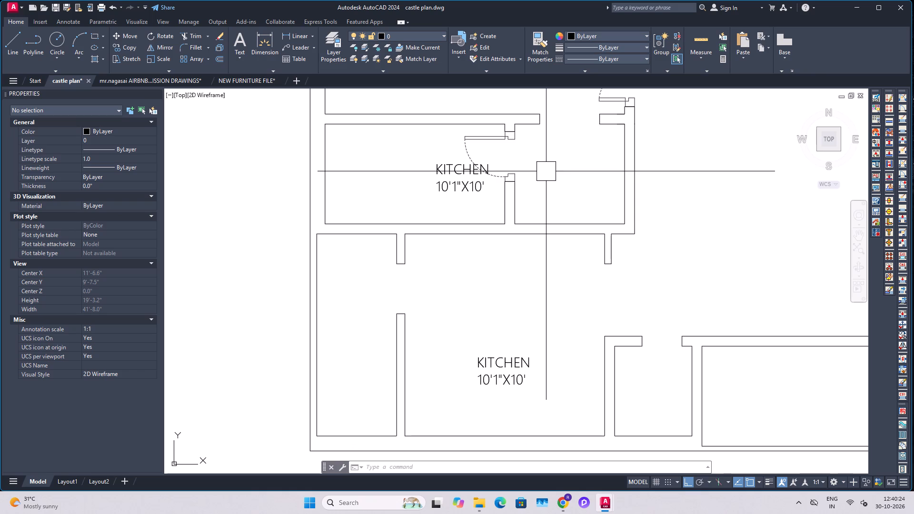
{"action": "scroll", "coordinate": [464, 249], "scroll_direction": "down", "scroll_amount": 2}
{"action": "scroll", "coordinate": [460, 217], "scroll_direction": "up", "scroll_amount": 2}
{"action": "left_click", "coordinate": [459, 230]}
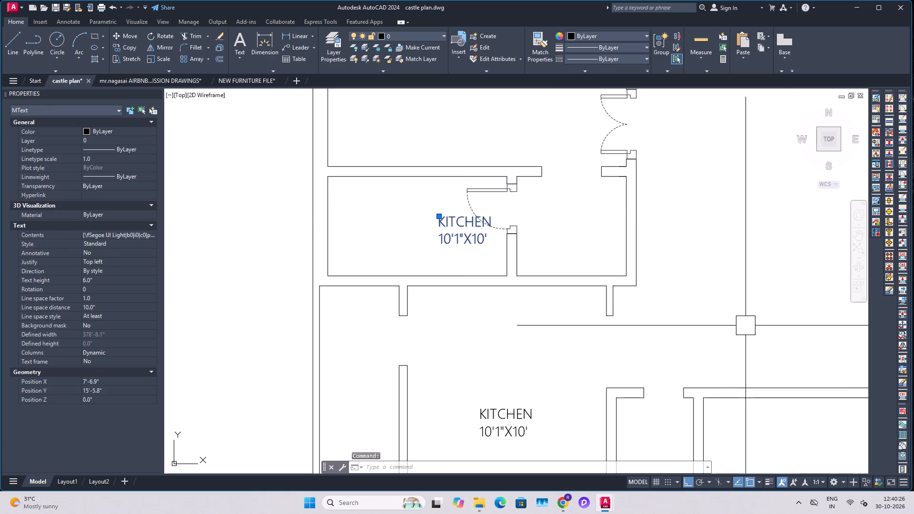
{"action": "key", "text": "m"}
{"action": "key", "text": "space"}
{"action": "left_click", "coordinate": [769, 265]}
{"action": "left_click", "coordinate": [733, 265]}
{"action": "key", "text": "Escape"}
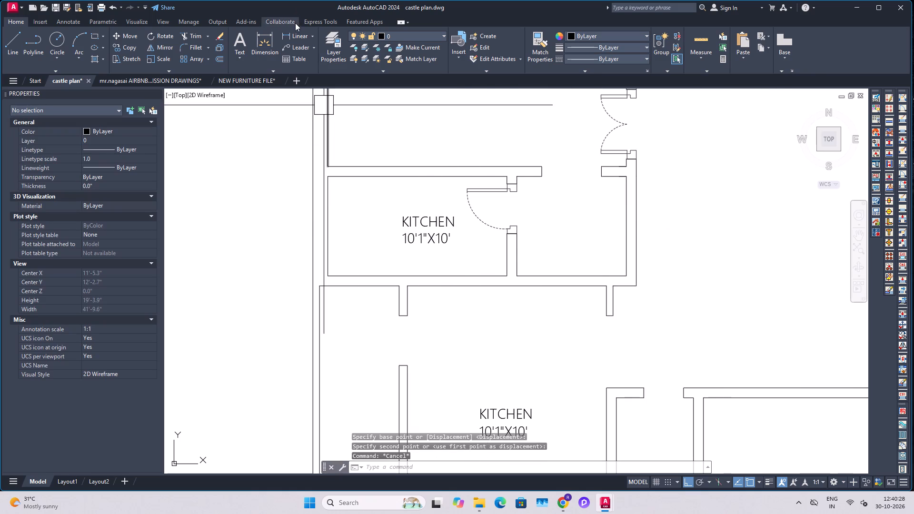
Add linear dimensions for the width and height of the small room holding the copied label.
{"action": "left_click", "coordinate": [293, 33]}
{"action": "left_click", "coordinate": [327, 213]}
{"action": "left_click", "coordinate": [504, 236]}
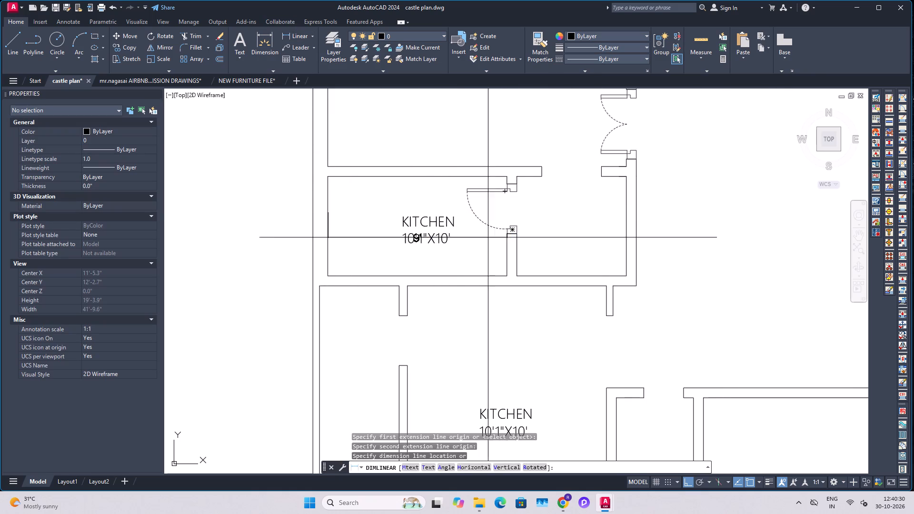
{"action": "left_click", "coordinate": [440, 250]}
{"action": "left_click", "coordinate": [298, 39]}
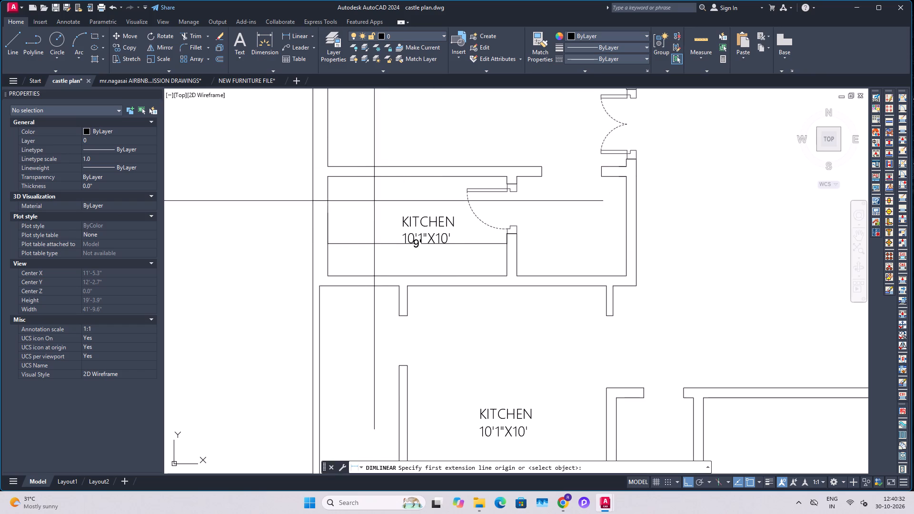
{"action": "left_click", "coordinate": [366, 173]}
{"action": "left_click", "coordinate": [363, 277]}
{"action": "left_click", "coordinate": [362, 257]}
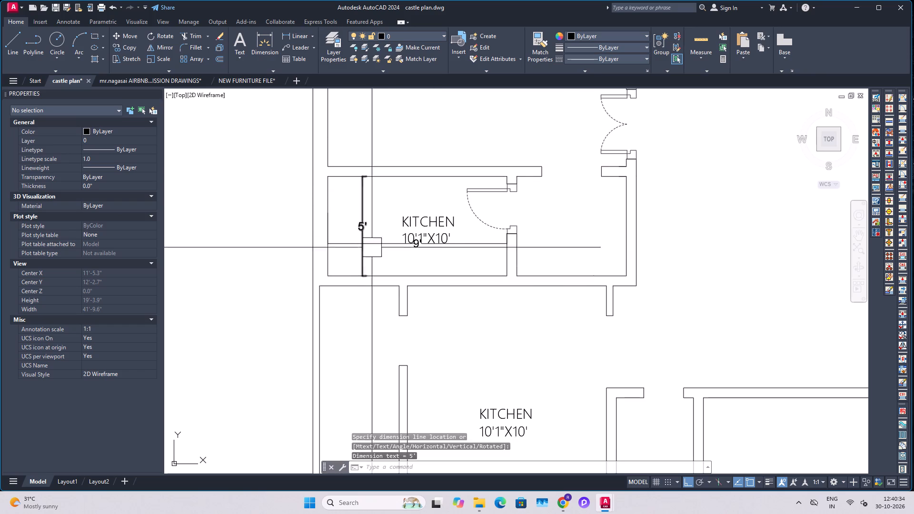
Change the size line of the copied label in the small room to 9'5"X5'.
{"action": "scroll", "coordinate": [389, 242], "scroll_direction": "up", "scroll_amount": 3}
{"action": "double_click", "coordinate": [505, 197]}
{"action": "left_click", "coordinate": [514, 220]}
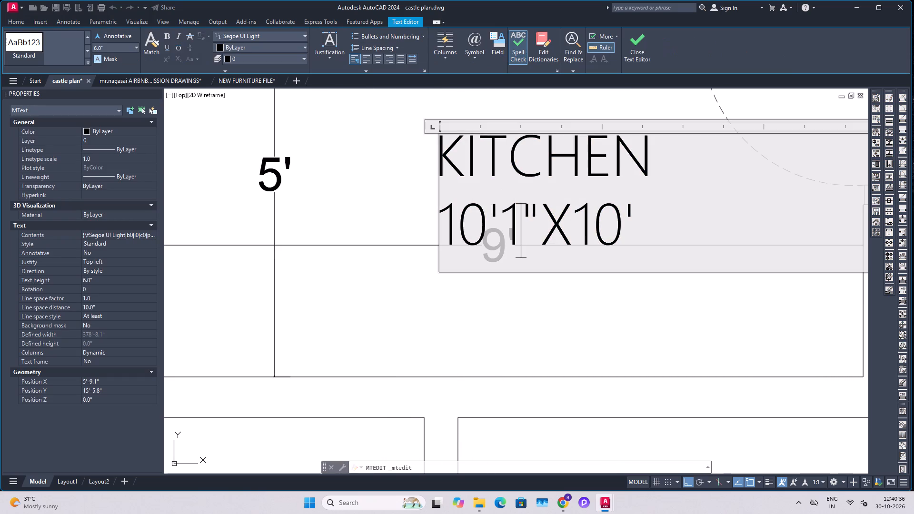
{"action": "left_click_drag", "start_coordinate": [483, 218], "coordinate": [448, 225]}
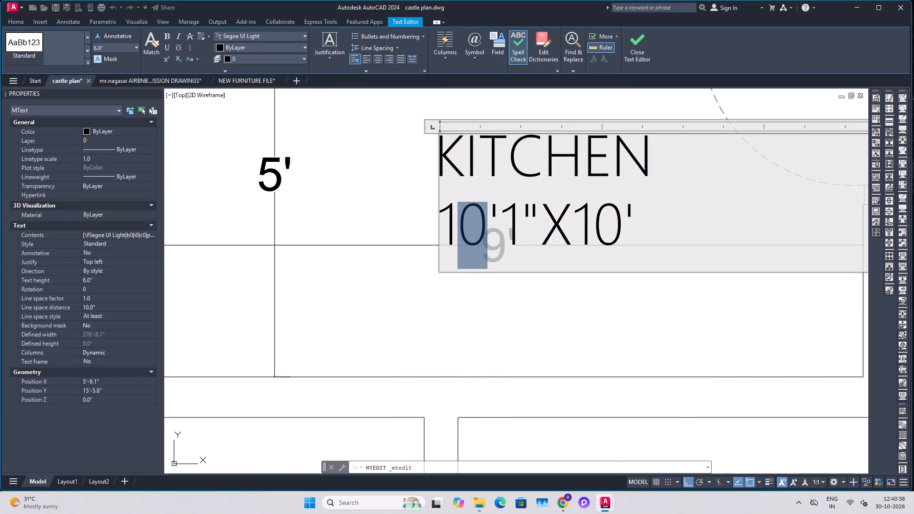
{"action": "key", "text": "9"}
{"action": "left_click_drag", "start_coordinate": [518, 220], "coordinate": [513, 228]}
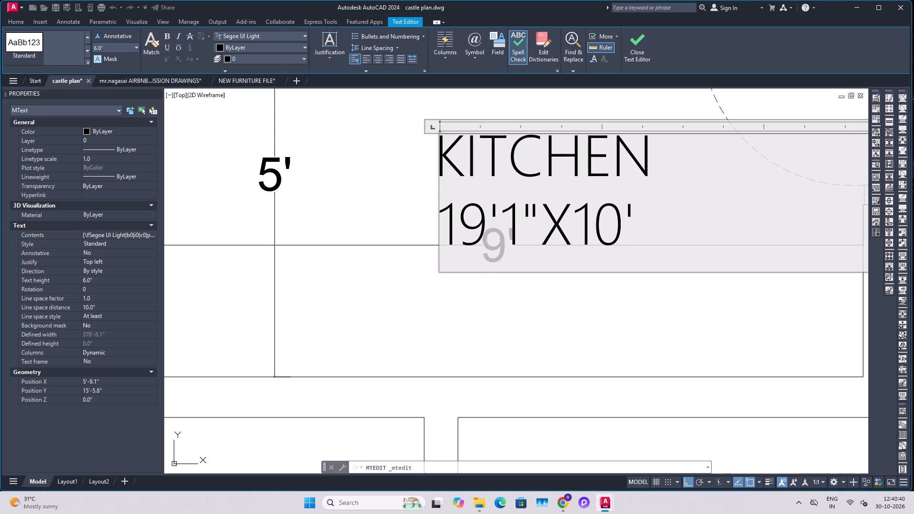
{"action": "left_click_drag", "start_coordinate": [479, 219], "coordinate": [435, 227]}
{"action": "key", "text": "9"}
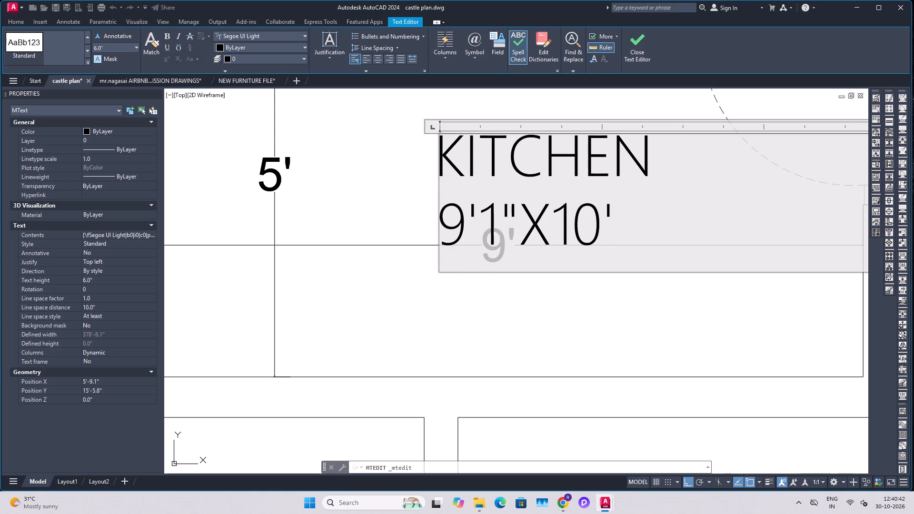
{"action": "left_click_drag", "start_coordinate": [496, 223], "coordinate": [488, 228]}
{"action": "key", "text": "5"}
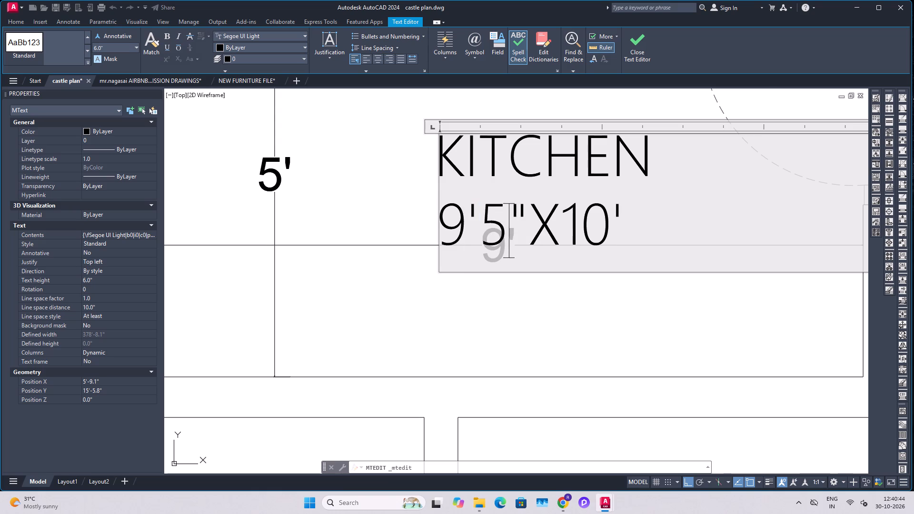
{"action": "scroll", "coordinate": [547, 236], "scroll_direction": "down", "scroll_amount": 1}
{"action": "left_click_drag", "start_coordinate": [584, 230], "coordinate": [561, 234]}
{"action": "key", "text": "5"}
Change the room name in the copied label to TOILET.
{"action": "left_click_drag", "start_coordinate": [613, 184], "coordinate": [462, 194]}
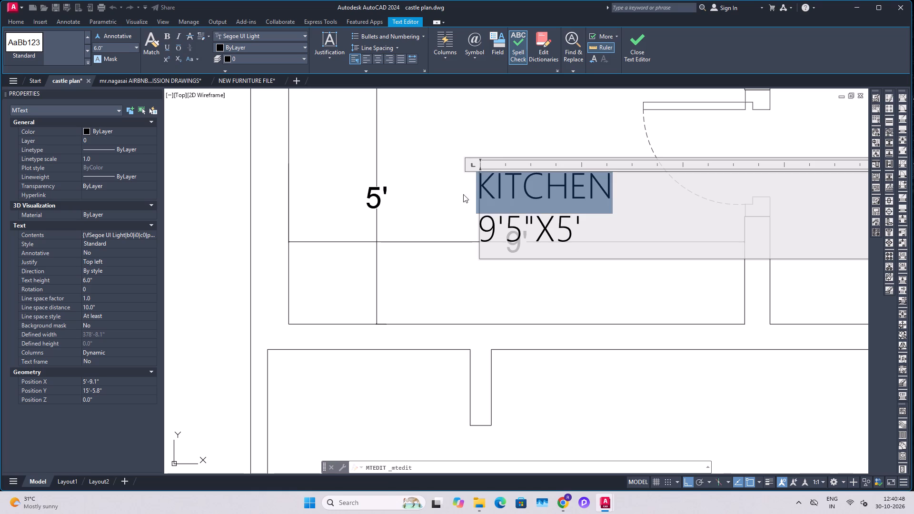
{"action": "type", "text": "TOILET"}
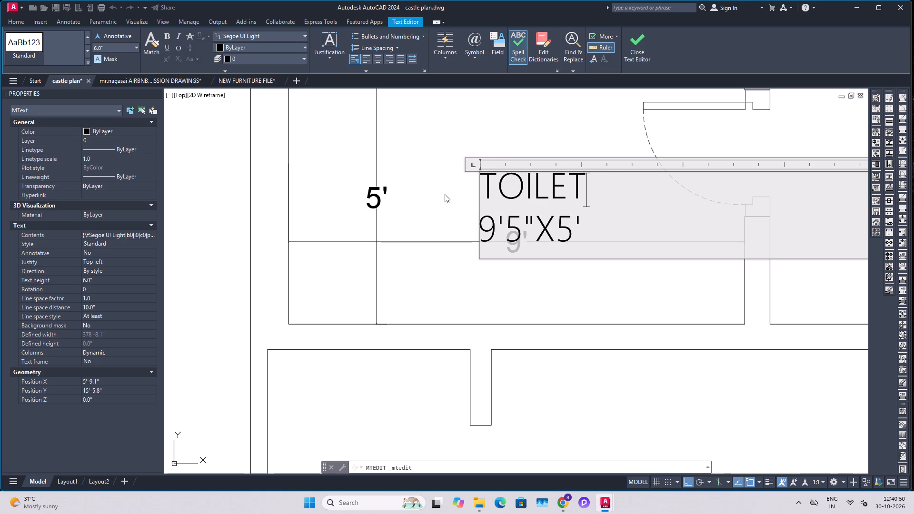
{"action": "left_click", "coordinate": [394, 165]}
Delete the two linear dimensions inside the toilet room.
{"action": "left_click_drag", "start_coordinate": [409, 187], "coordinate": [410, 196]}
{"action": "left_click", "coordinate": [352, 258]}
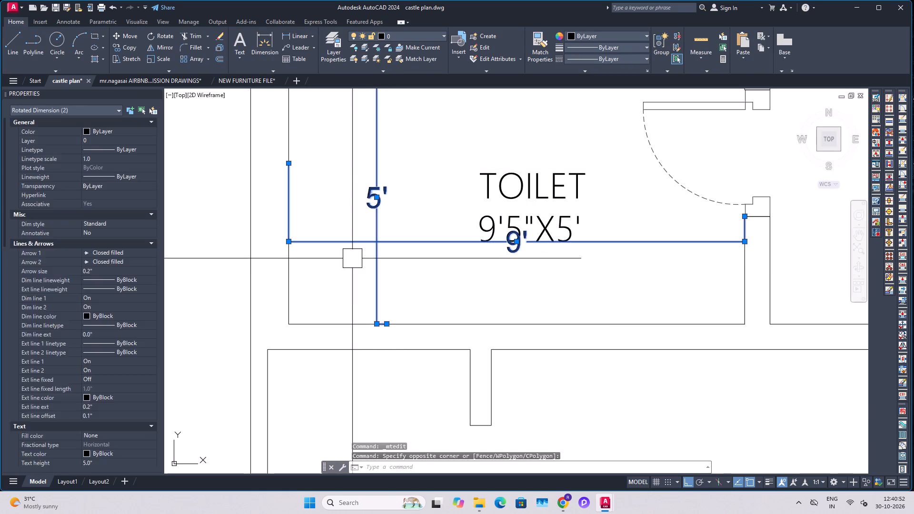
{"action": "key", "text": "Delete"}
Move the TOILET label so it sits near the middle of the toilet room.
{"action": "scroll", "coordinate": [480, 213], "scroll_direction": "down", "scroll_amount": 2}
{"action": "left_click", "coordinate": [496, 216]}
{"action": "type", "text": "M"}
{"action": "key", "text": "space"}
{"action": "left_click", "coordinate": [536, 231]}
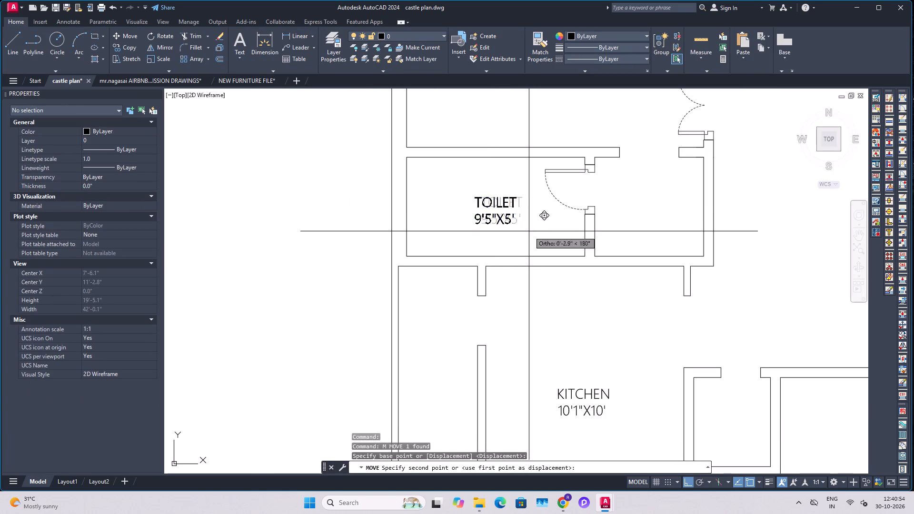
{"action": "left_click", "coordinate": [523, 232]}
{"action": "left_click", "coordinate": [457, 210]}
{"action": "key", "text": "m"}
{"action": "key", "text": "space"}
{"action": "left_click", "coordinate": [529, 318]}
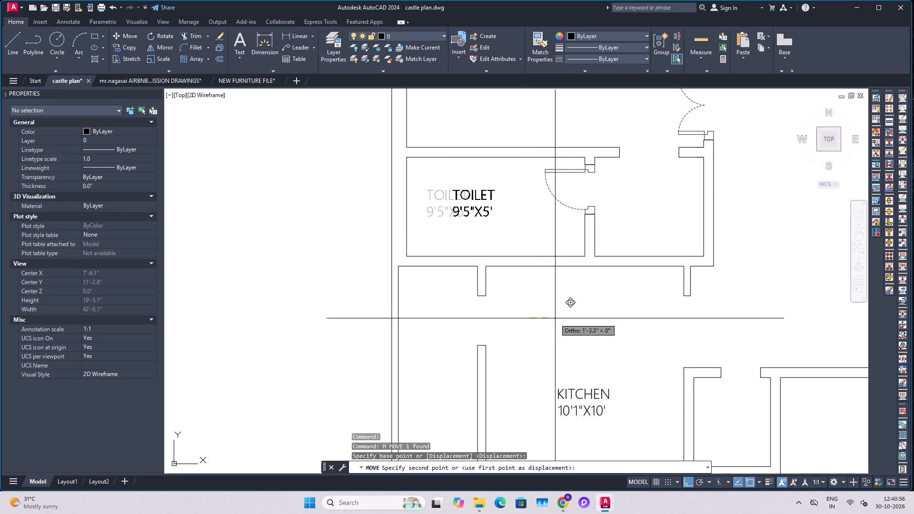
{"action": "left_click", "coordinate": [564, 319]}
Copy the TOILET label horizontally into the small room beyond the toilet door.
{"action": "left_click", "coordinate": [484, 221]}
{"action": "key", "text": "c"}
{"action": "key", "text": "o"}
{"action": "key", "text": "space"}
{"action": "left_click", "coordinate": [527, 278]}
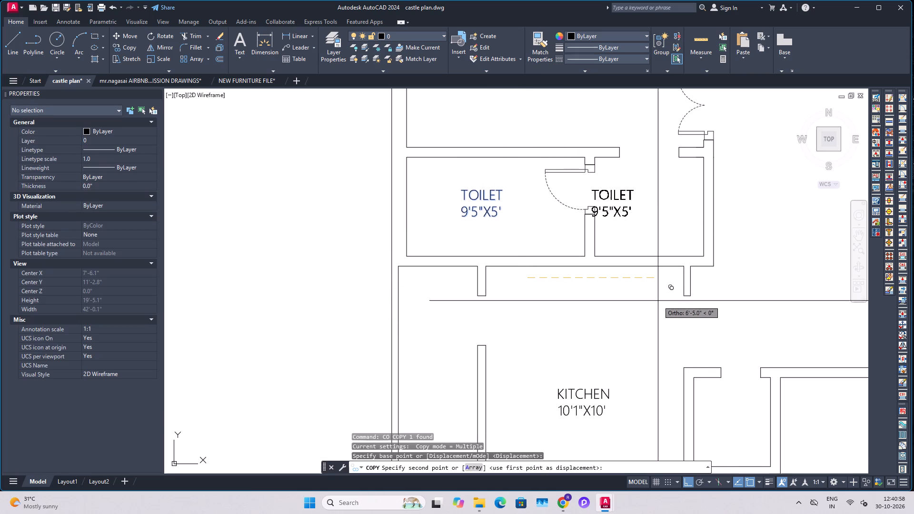
{"action": "left_click", "coordinate": [694, 303]}
{"action": "key", "text": "Escape"}
Replace all the text of the copied label with the room name DRESS.
{"action": "double_click", "coordinate": [641, 209]}
{"action": "scroll", "coordinate": [648, 209], "scroll_direction": "up", "scroll_amount": 1}
{"action": "left_click_drag", "start_coordinate": [710, 214], "coordinate": [609, 178]}
{"action": "type", "text": "DRESS"}
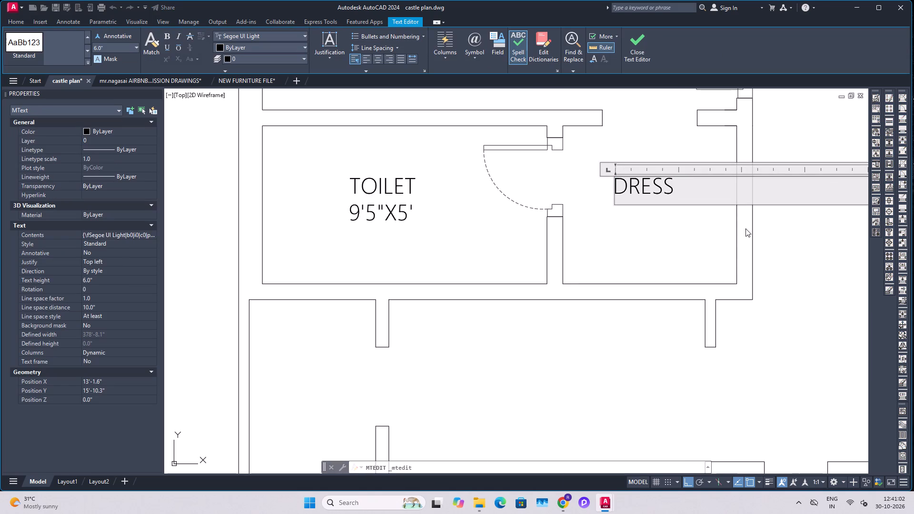
{"action": "key", "text": "Return"}
{"action": "left_click", "coordinate": [389, 164]}
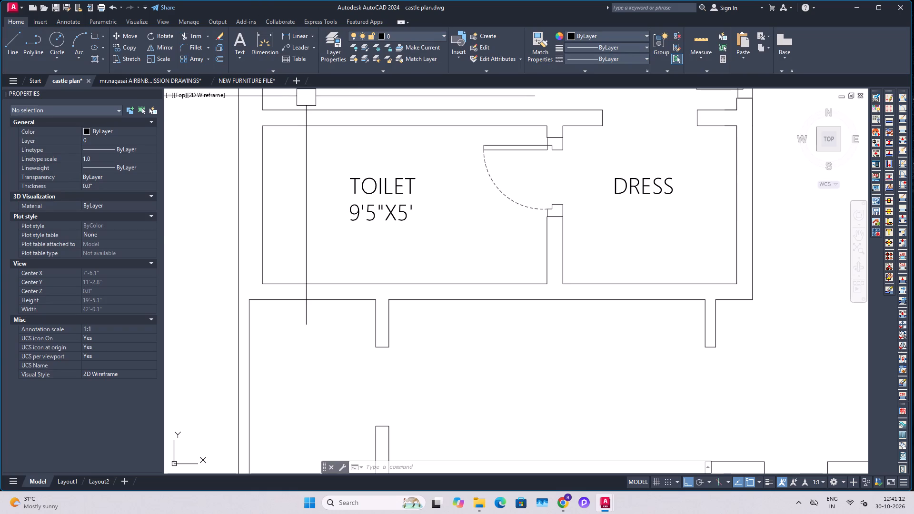
Add linear dimensions for the inner width and height of the DRESS room.
{"action": "scroll", "coordinate": [499, 228], "scroll_direction": "down", "scroll_amount": 1}
{"action": "middle_click_drag", "start_coordinate": [561, 225], "coordinate": [503, 271]}
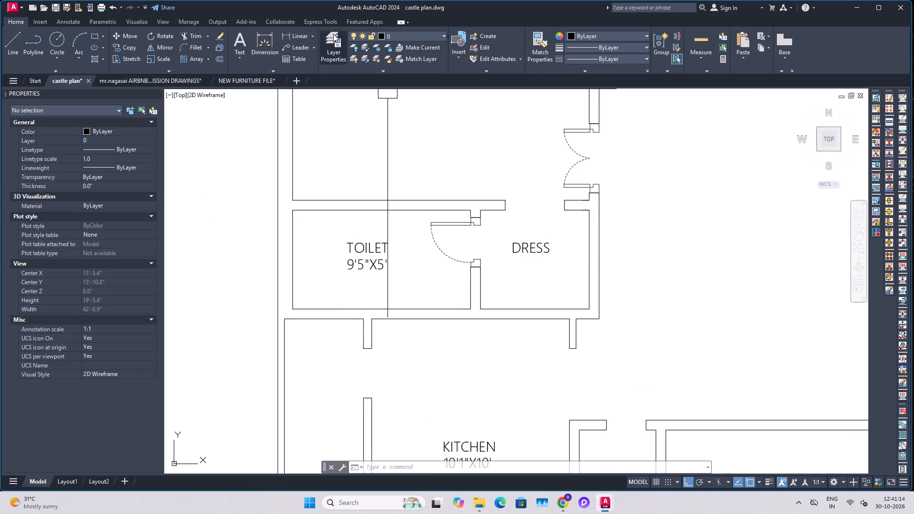
{"action": "left_click", "coordinate": [298, 31]}
{"action": "left_click", "coordinate": [480, 281]}
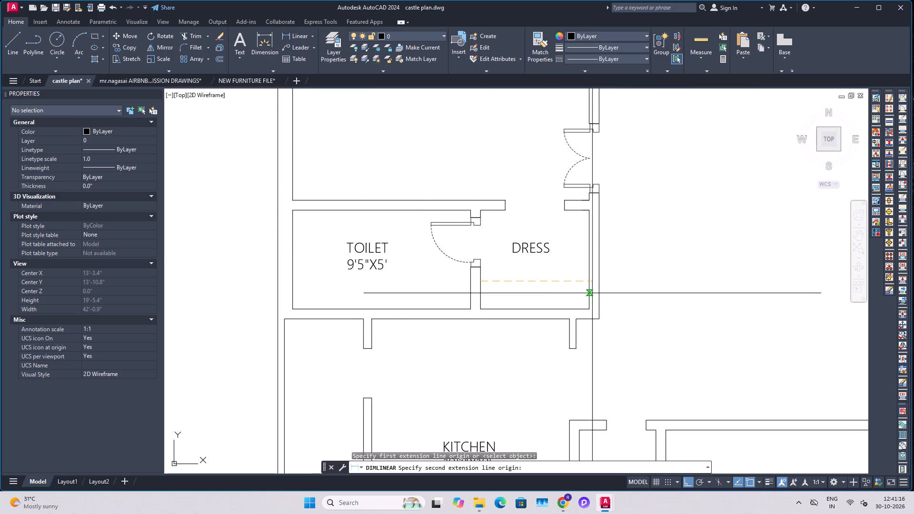
{"action": "left_click", "coordinate": [587, 284]}
{"action": "left_click", "coordinate": [582, 290]}
{"action": "left_click", "coordinate": [293, 34]}
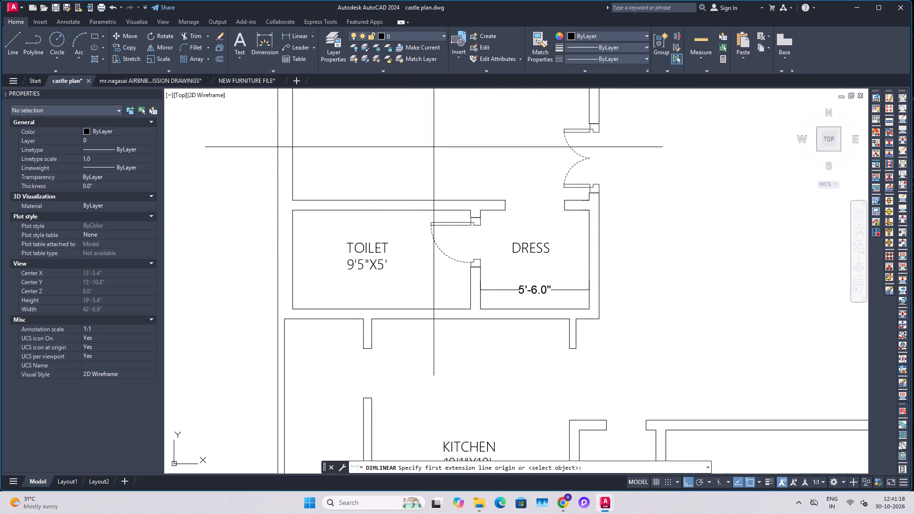
{"action": "left_click", "coordinate": [492, 211]}
{"action": "left_click", "coordinate": [492, 312]}
{"action": "left_click", "coordinate": [497, 289]}
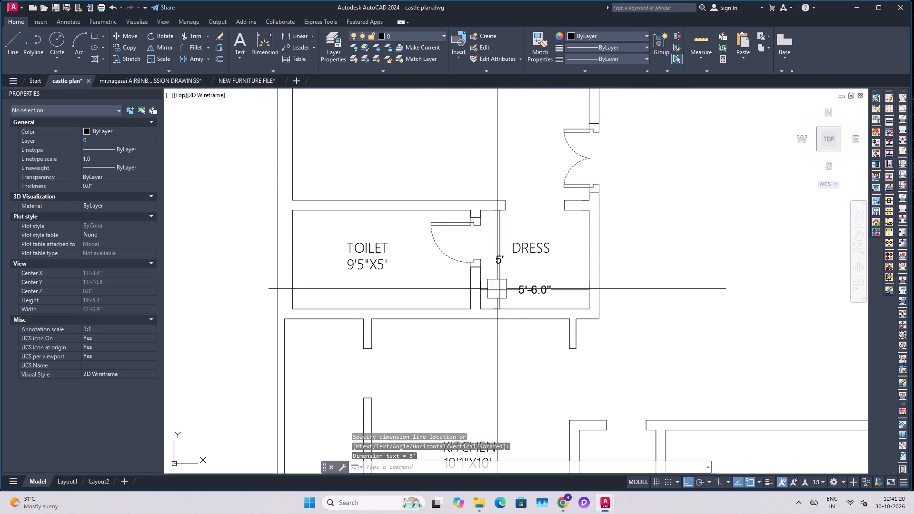
Add the size line 5'6"X5'0" beneath the name in the DRESS label.
{"action": "double_click", "coordinate": [537, 244]}
{"action": "left_click", "coordinate": [555, 247]}
{"action": "key", "text": "Return"}
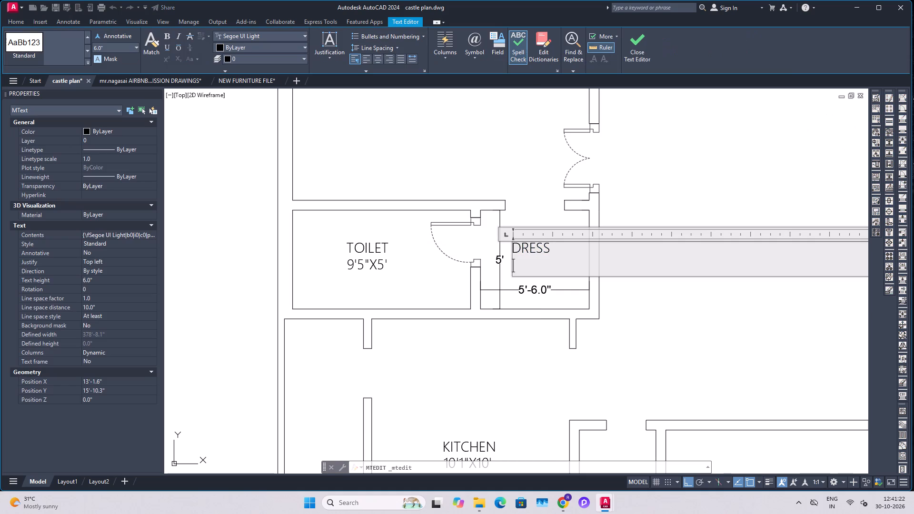
{"action": "key", "text": "6"}
{"action": "key", "text": "BackSpace"}
{"action": "type", "text": "5'"}
{"action": "type", "text": "6\""}
{"action": "key", "text": "x"}
{"action": "key", "text": "5"}
{"action": "key", "text": "apostrophe"}
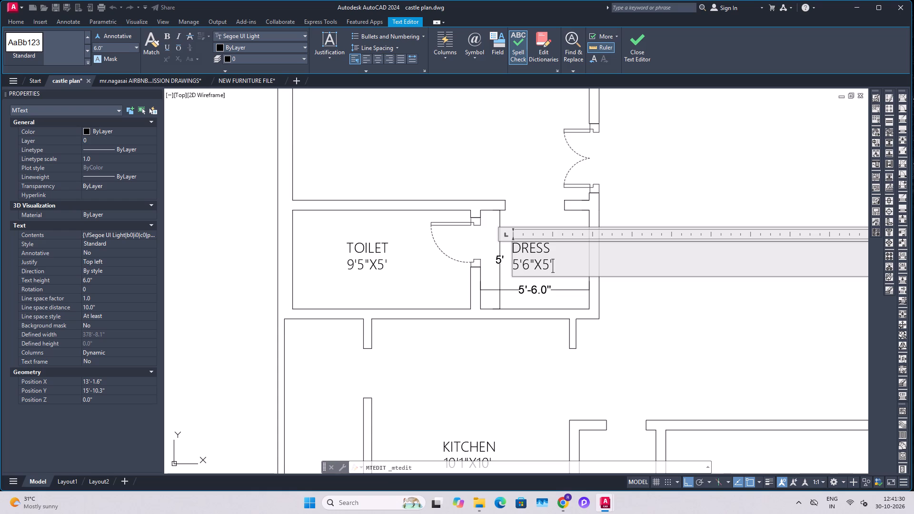
{"action": "type", "text": "0\""}
{"action": "key", "text": "Return"}
{"action": "left_click", "coordinate": [561, 310]}
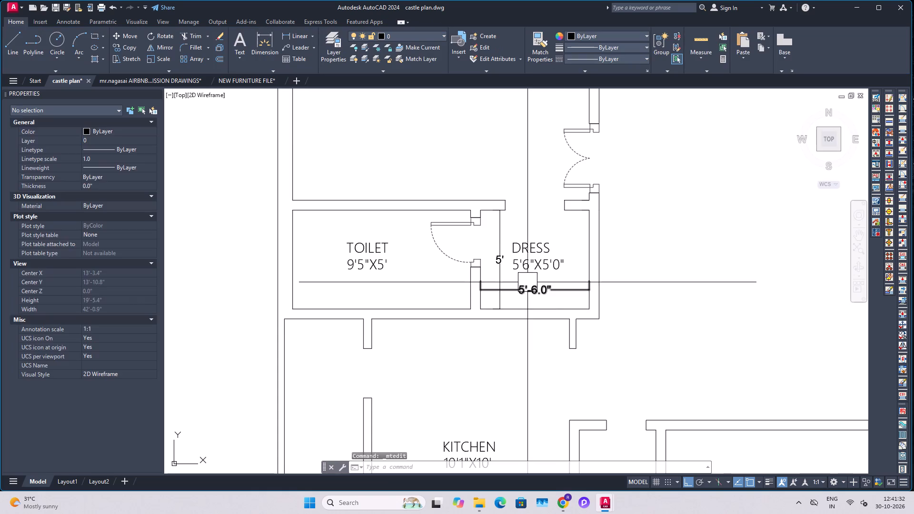
Delete the two linear dimensions inside the DRESS room.
{"action": "left_click", "coordinate": [524, 289]}
{"action": "left_click", "coordinate": [502, 269]}
{"action": "key", "text": "Delete"}
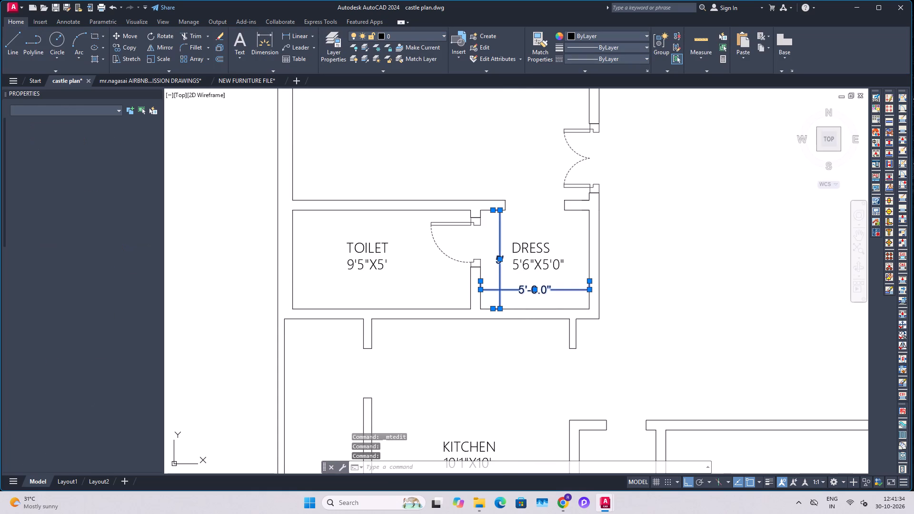
Offset the bottom and right inner wall lines of the DRESS room 2' into the room.
{"action": "type", "text": "O 2'"}
{"action": "key", "text": "Return"}
{"action": "left_click", "coordinate": [554, 306]}
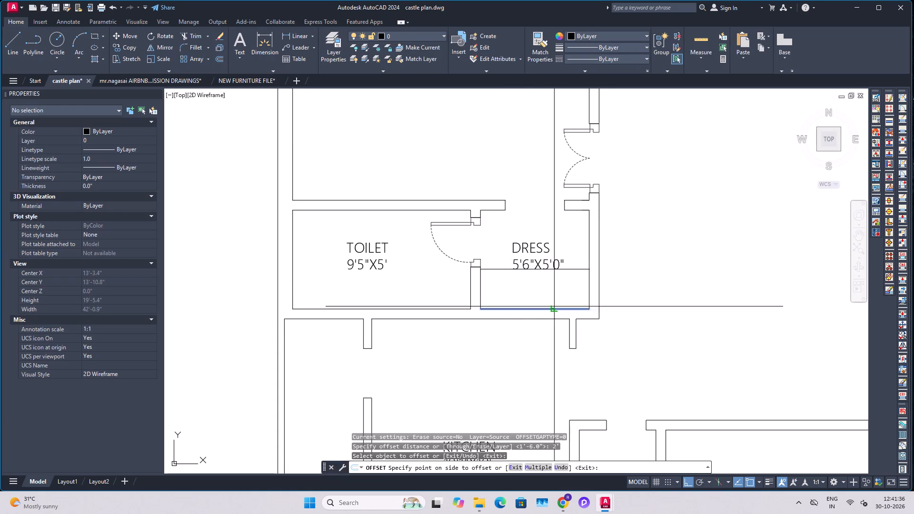
{"action": "left_click", "coordinate": [554, 297]}
{"action": "scroll", "coordinate": [532, 257], "scroll_direction": "up", "scroll_amount": 1}
{"action": "left_click", "coordinate": [623, 246]}
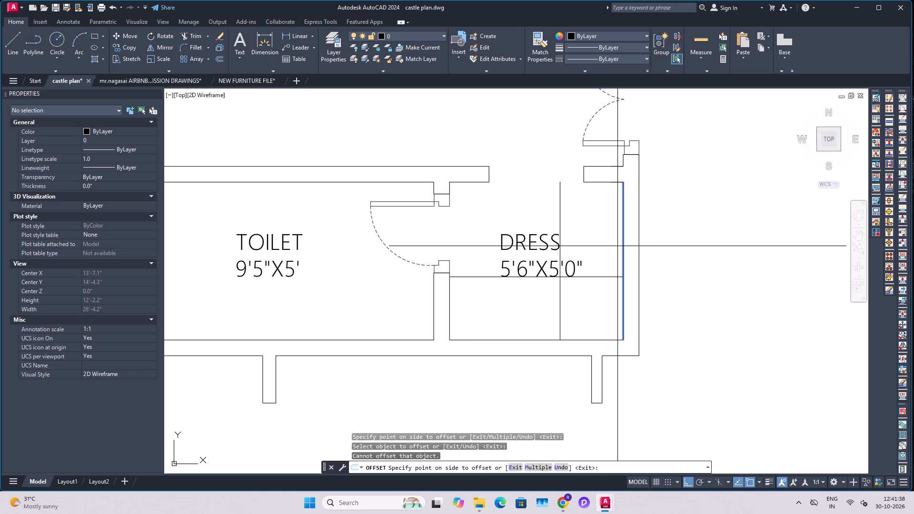
{"action": "left_click", "coordinate": [617, 246]}
{"action": "key", "text": "Escape"}
Move both jamb lines of the opening above DRESS left, aligning the right jamb with the vertical offset line.
{"action": "left_click_drag", "start_coordinate": [458, 130], "coordinate": [491, 148]}
{"action": "left_click", "coordinate": [594, 198]}
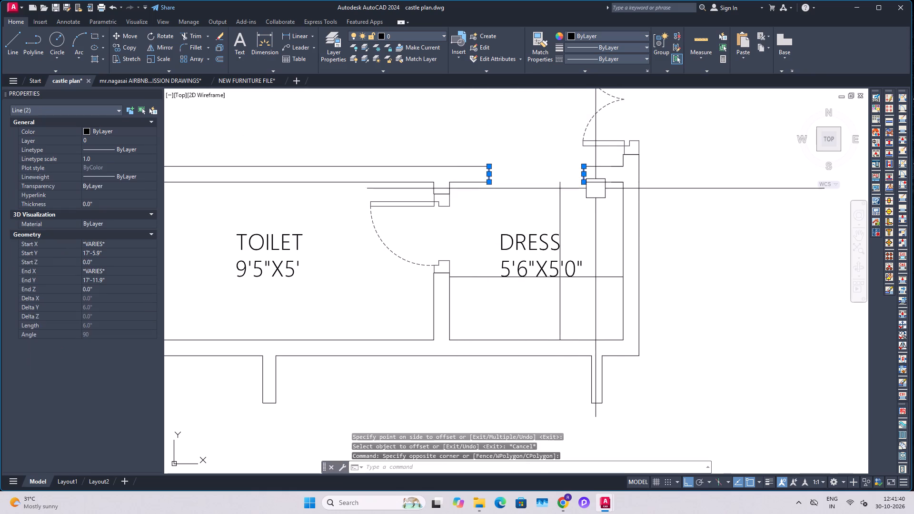
{"action": "key", "text": "m"}
{"action": "key", "text": "space"}
{"action": "scroll", "coordinate": [589, 188], "scroll_direction": "up", "scroll_amount": 2}
{"action": "left_click", "coordinate": [575, 174]}
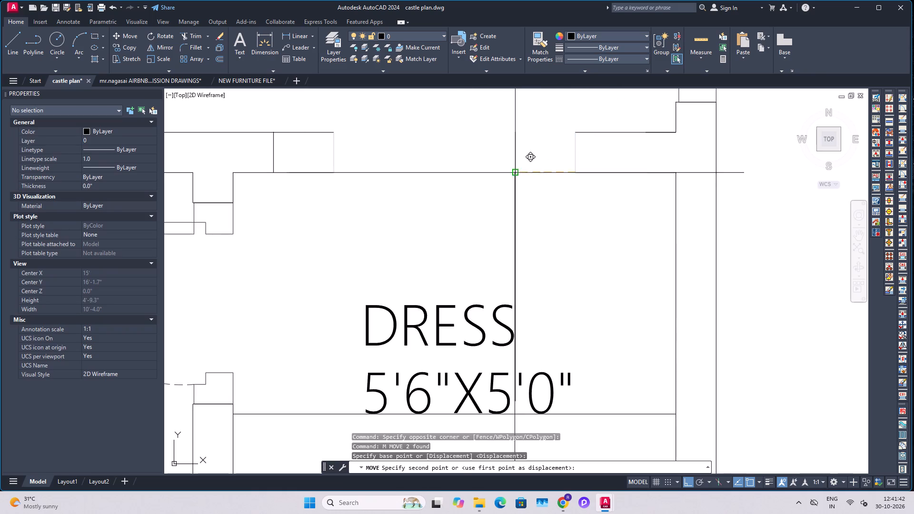
{"action": "left_click", "coordinate": [517, 173]}
{"action": "key", "text": "Escape"}
{"action": "key", "text": "Escape"}
Trim the two wall lines projecting past the left jamb of the opening above DRESS.
{"action": "key", "text": "t"}
{"action": "key", "text": "r"}
{"action": "key", "text": "space"}
{"action": "left_click", "coordinate": [308, 169]}
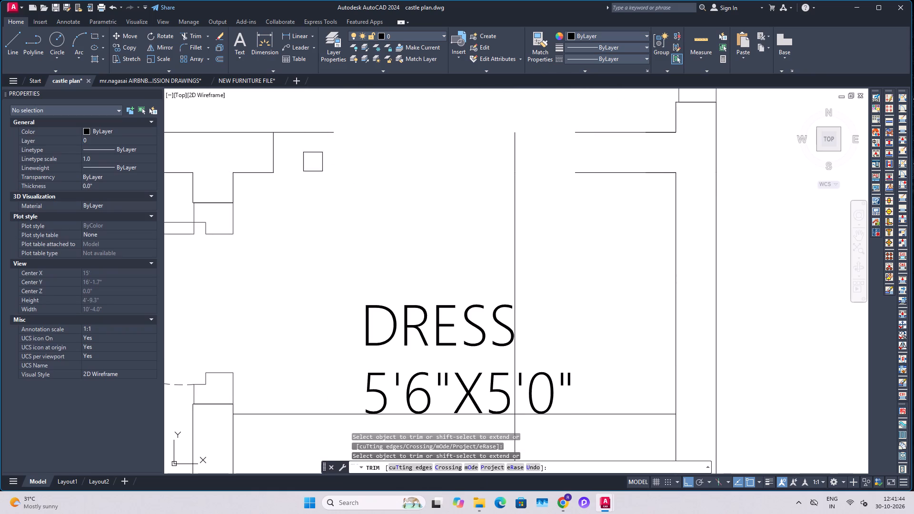
{"action": "left_click", "coordinate": [318, 138]}
{"action": "key", "text": "Escape"}
Extend the two wall lines on the right side of the DRESS opening to the moved jamb.
{"action": "scroll", "coordinate": [538, 226], "scroll_direction": "down", "scroll_amount": 1}
{"action": "scroll", "coordinate": [552, 195], "scroll_direction": "up", "scroll_amount": 1}
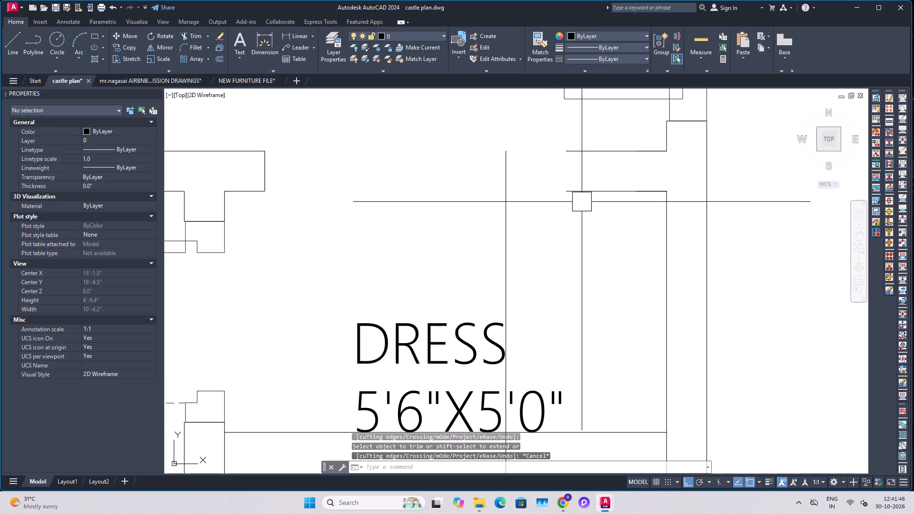
{"action": "key", "text": "e"}
{"action": "key", "text": "x"}
{"action": "key", "text": "space"}
{"action": "left_click", "coordinate": [589, 149]}
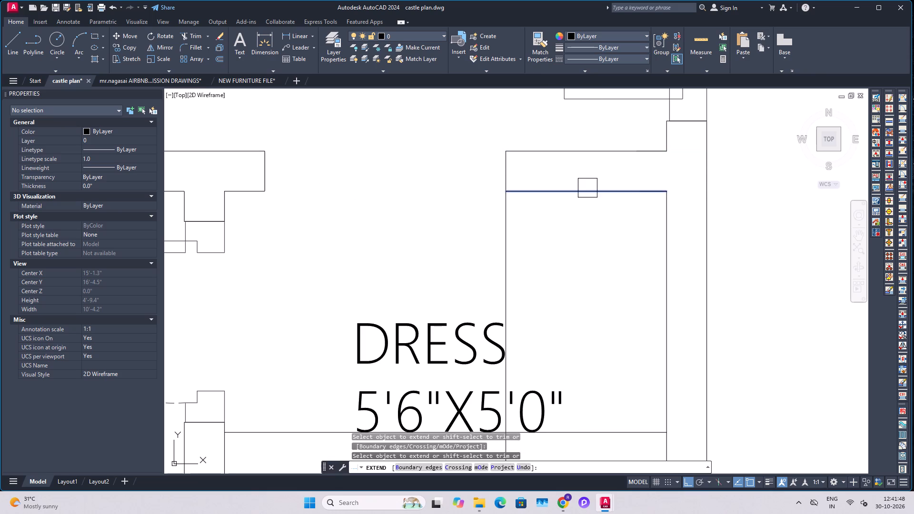
{"action": "left_click", "coordinate": [587, 188]}
{"action": "key", "text": "Escape"}
{"action": "key", "text": "Escape"}
Trim the overlapping ends of the two offset lines where they cross in the DRESS room.
{"action": "scroll", "coordinate": [575, 191], "scroll_direction": "down", "scroll_amount": 3}
{"action": "middle_click_drag", "start_coordinate": [600, 256], "coordinate": [597, 249]}
{"action": "scroll", "coordinate": [544, 221], "scroll_direction": "up", "scroll_amount": 1}
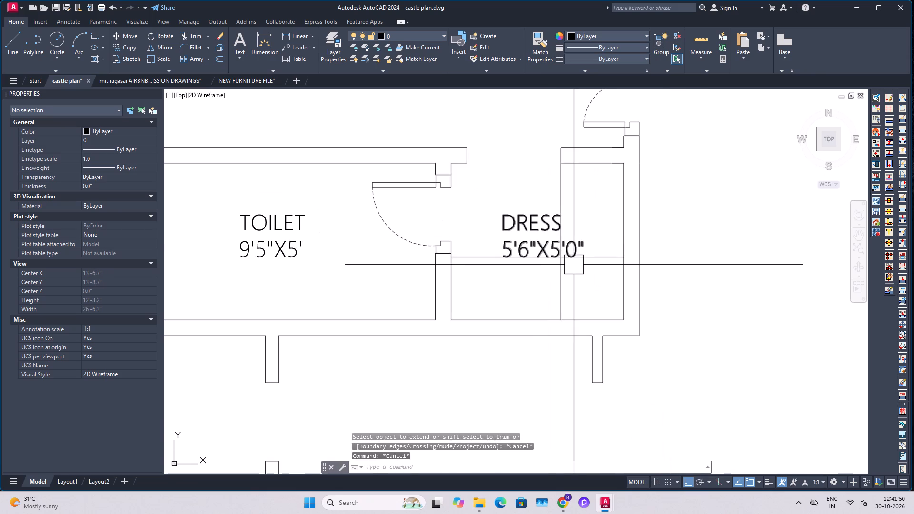
{"action": "type", "text": "TR"}
{"action": "key", "text": "space"}
{"action": "left_click", "coordinate": [569, 279]}
{"action": "left_click", "coordinate": [608, 258]}
{"action": "key", "text": "Escape"}
Move the vertical offset line in the DRESS room 4" toward the right wall.
{"action": "left_click", "coordinate": [567, 195]}
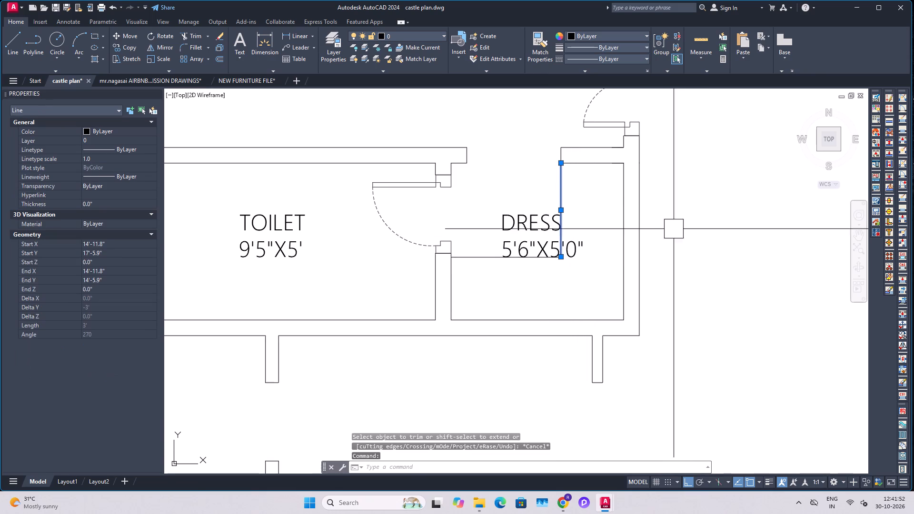
{"action": "key", "text": "m"}
{"action": "key", "text": "space"}
{"action": "left_click", "coordinate": [686, 241]}
{"action": "key", "text": "6"}
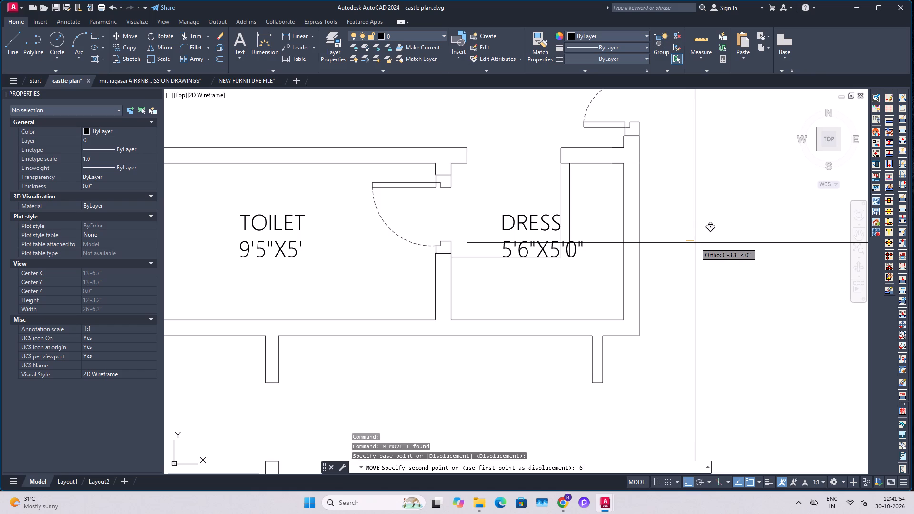
{"action": "key", "text": "BackSpace"}
{"action": "type", "text": "4\""}
{"action": "key", "text": "Return"}
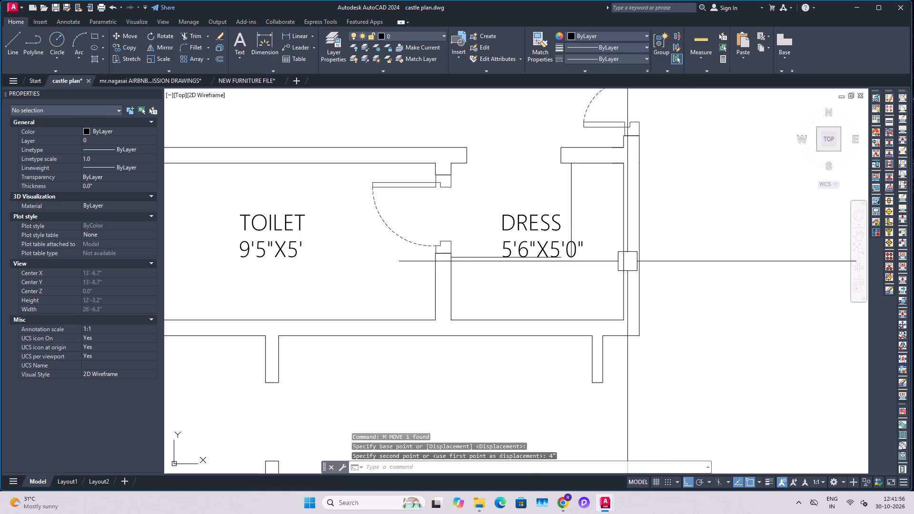
Move the horizontal offset line in the DRESS room 4" down toward the bottom wall.
{"action": "left_click", "coordinate": [493, 256]}
{"action": "key", "text": "m"}
{"action": "key", "text": "space"}
{"action": "left_click", "coordinate": [689, 283]}
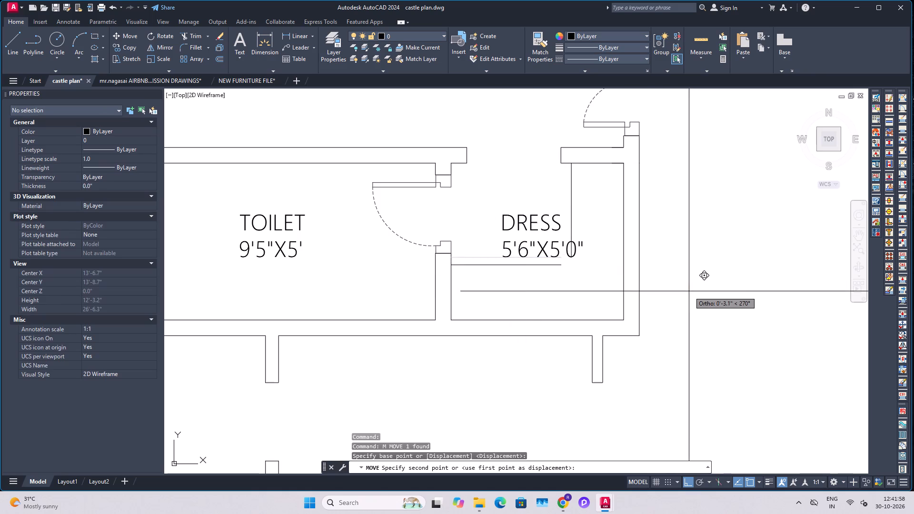
{"action": "type", "text": "4\""}
{"action": "key", "text": "Return"}
Move the DRESS label left, clear of the vertical offset line.
{"action": "left_click", "coordinate": [554, 230]}
{"action": "key", "text": "m"}
{"action": "key", "text": "space"}
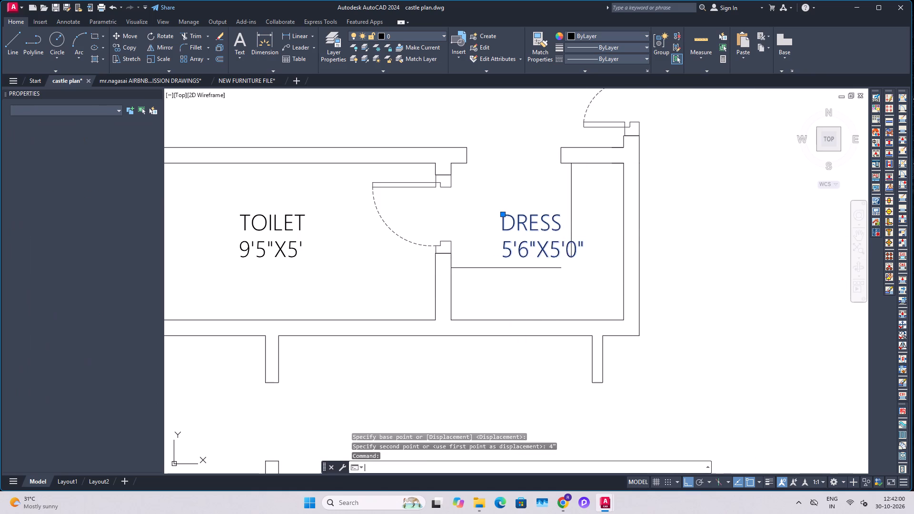
{"action": "left_click", "coordinate": [755, 227]}
{"action": "left_click", "coordinate": [714, 225]}
Fillet the horizontal and vertical offset lines in the DRESS room into a square corner.
{"action": "key", "text": "f"}
{"action": "key", "text": "space"}
{"action": "left_click", "coordinate": [564, 274]}
{"action": "left_click", "coordinate": [577, 237]}
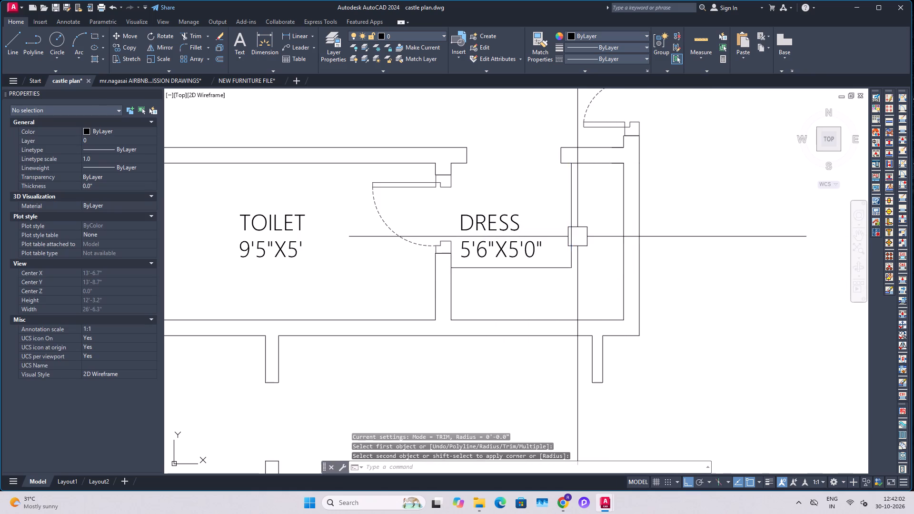
{"action": "key", "text": "Escape"}
Nudge the DRESS label slightly right within the clear floor area of the room.
{"action": "left_click", "coordinate": [512, 235]}
{"action": "scroll", "coordinate": [691, 267], "scroll_direction": "down", "scroll_amount": 1}
{"action": "key", "text": "m"}
{"action": "key", "text": "space"}
{"action": "left_click", "coordinate": [721, 299]}
{"action": "left_click", "coordinate": [737, 299]}
{"action": "key", "text": "Escape"}
Save the drawing.
{"action": "scroll", "coordinate": [698, 279], "scroll_direction": "down", "scroll_amount": 1}
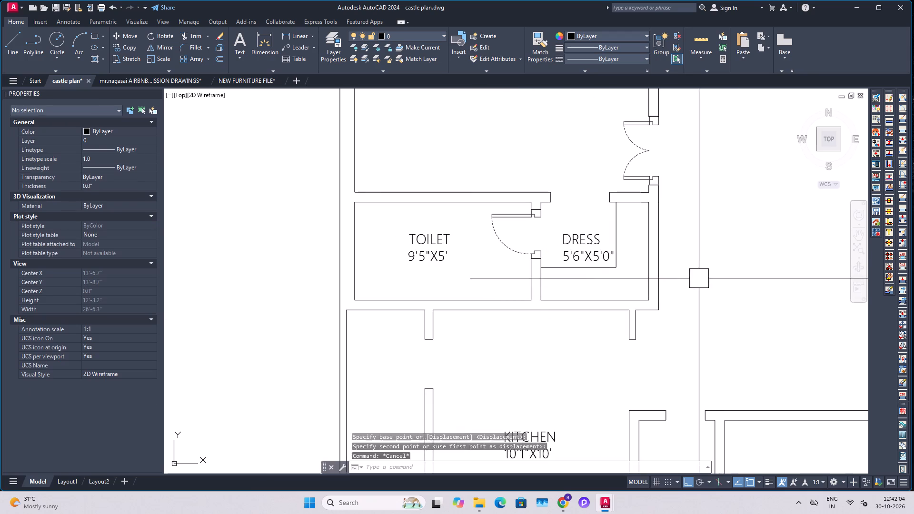
{"action": "middle_click_drag", "start_coordinate": [731, 249], "coordinate": [587, 306]}
{"action": "scroll", "coordinate": [569, 268], "scroll_direction": "down", "scroll_amount": 1}
{"action": "middle_click_drag", "start_coordinate": [588, 269], "coordinate": [571, 277]}
{"action": "key", "text": "ctrl+s"}
Copy the Master bedroom label into the large room to its right.
{"action": "left_click", "coordinate": [462, 228]}
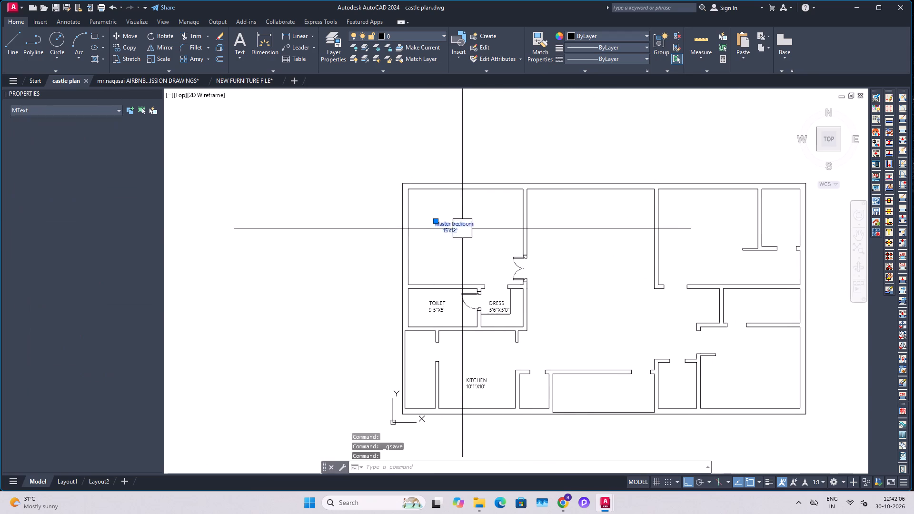
{"action": "key", "text": "c"}
{"action": "key", "text": "o"}
{"action": "key", "text": "space"}
{"action": "left_click", "coordinate": [468, 233]}
{"action": "left_click", "coordinate": [599, 259]}
{"action": "key", "text": "Escape"}
{"action": "key", "text": "Escape"}
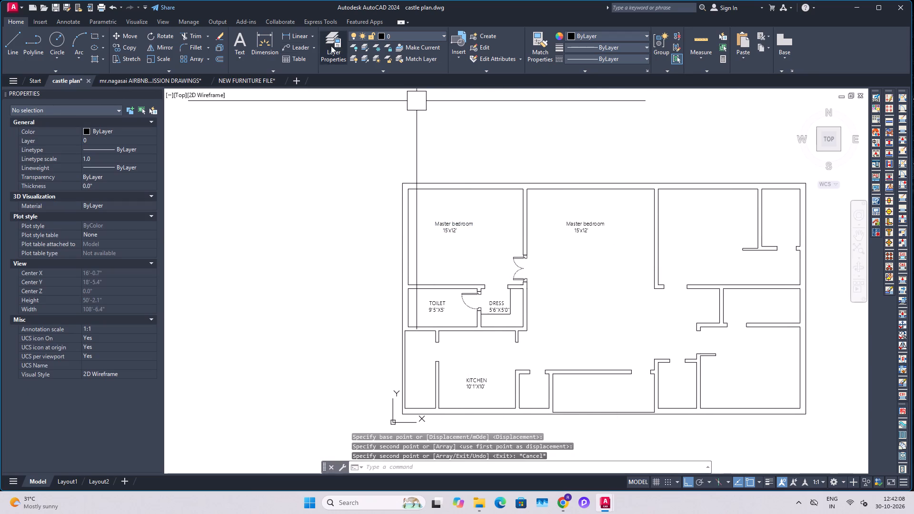
Add a temporary linear dimension across the width of the large room containing the copied Master bedroom label.
{"action": "left_click", "coordinate": [296, 37]}
{"action": "scroll", "coordinate": [498, 184], "scroll_direction": "up", "scroll_amount": 1}
{"action": "left_click", "coordinate": [548, 223]}
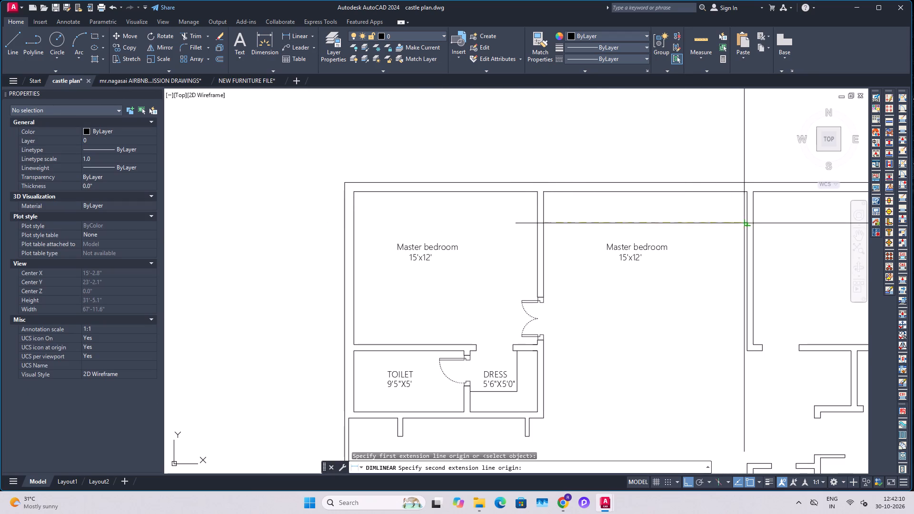
{"action": "left_click", "coordinate": [751, 221]}
{"action": "left_click", "coordinate": [701, 222]}
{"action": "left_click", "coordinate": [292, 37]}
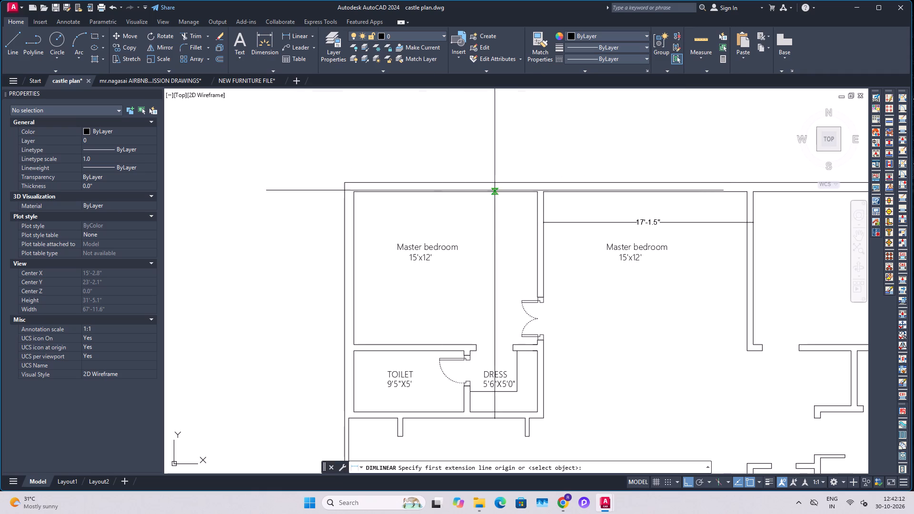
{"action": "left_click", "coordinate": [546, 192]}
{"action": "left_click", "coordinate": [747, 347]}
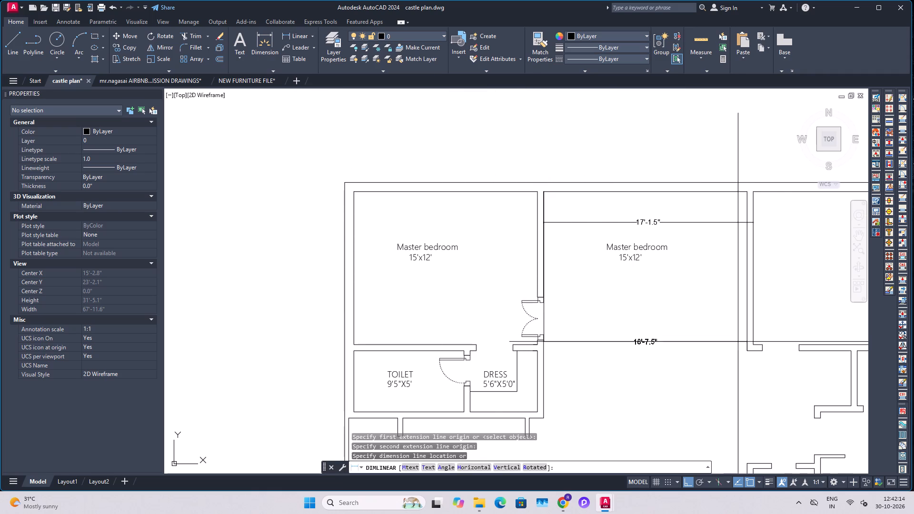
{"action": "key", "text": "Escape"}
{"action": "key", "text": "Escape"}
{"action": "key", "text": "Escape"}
Add a temporary vertical linear dimension along the large room's right-hand wall, from its top corner to the wall's lower end.
{"action": "left_click", "coordinate": [308, 36]}
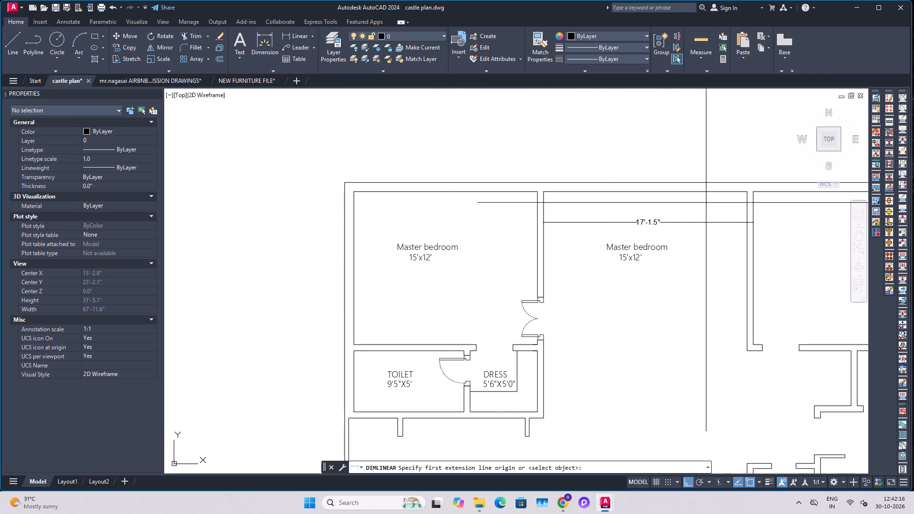
{"action": "left_click", "coordinate": [743, 193]}
{"action": "left_click", "coordinate": [746, 349]}
{"action": "left_click", "coordinate": [731, 349]}
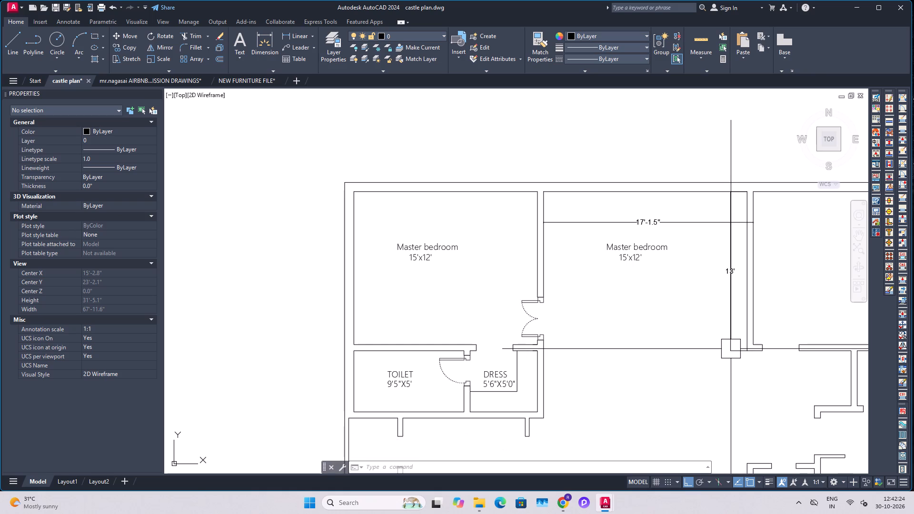
Change the copied label's room name to HALL, indented above a separate line for the room dimensions.
{"action": "double_click", "coordinate": [647, 251]}
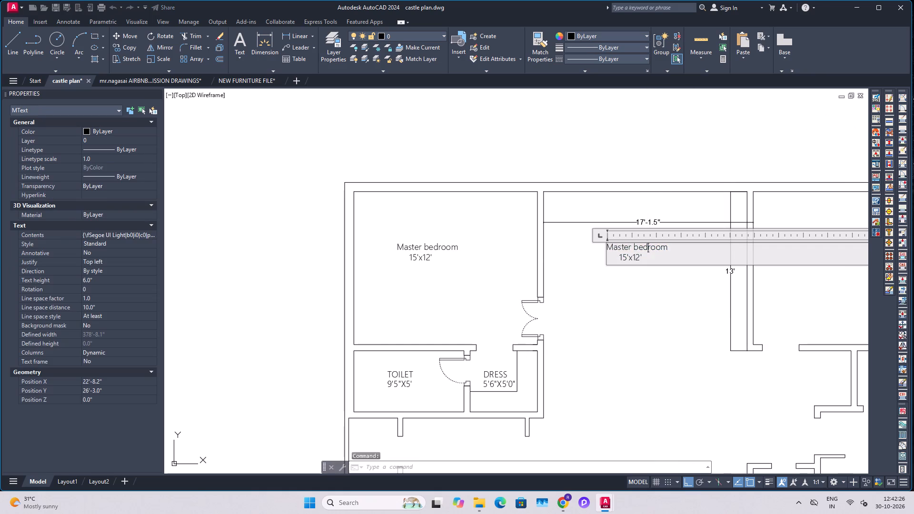
{"action": "left_click_drag", "start_coordinate": [671, 251], "coordinate": [601, 248]}
{"action": "key", "text": "g"}
{"action": "key", "text": "BackSpace"}
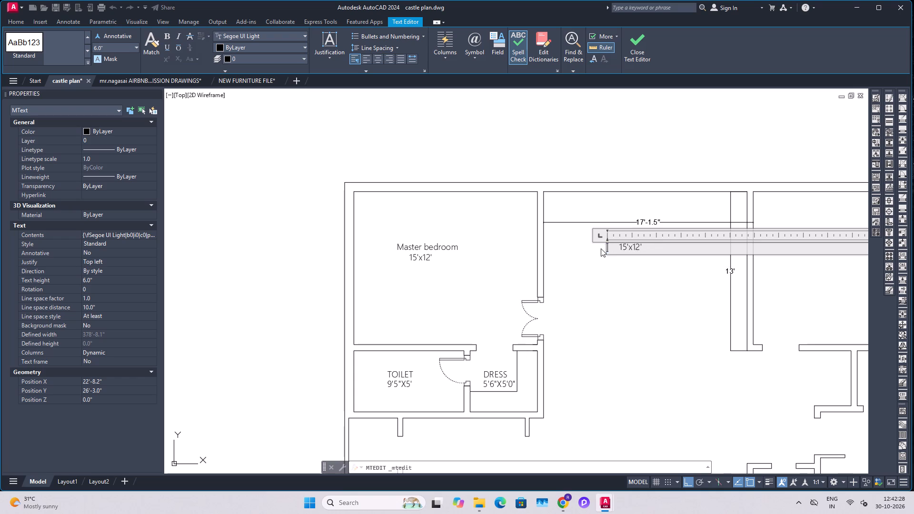
{"action": "type", "text": "HALL"}
{"action": "left_click", "coordinate": [636, 243]}
{"action": "key", "text": "Return"}
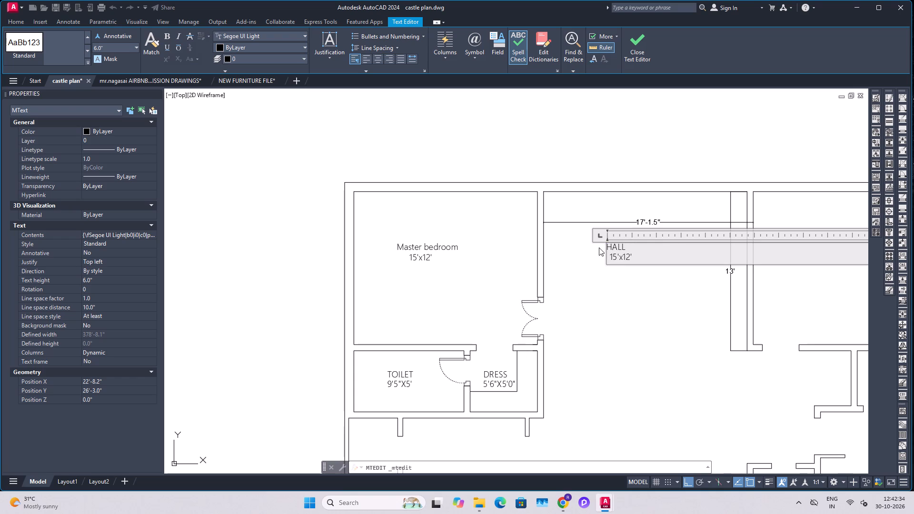
{"action": "left_click", "coordinate": [606, 246]}
{"action": "key", "text": "space"}
{"action": "key", "text": "space"}
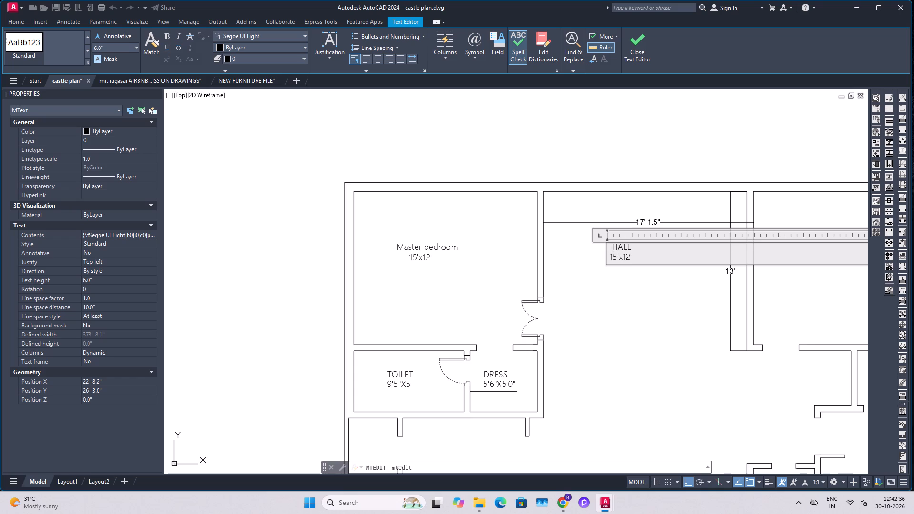
Set the dimensions line of the HALL label to 17'1"X13'.
{"action": "left_click", "coordinate": [616, 257]}
{"action": "key", "text": "BackSpace"}
{"action": "key", "text": "7"}
{"action": "type", "text": "1\""}
{"action": "key", "text": "BackSpace"}
{"action": "left_click", "coordinate": [622, 252]}
{"action": "left_click", "coordinate": [618, 257]}
{"action": "key", "text": "apostrophe"}
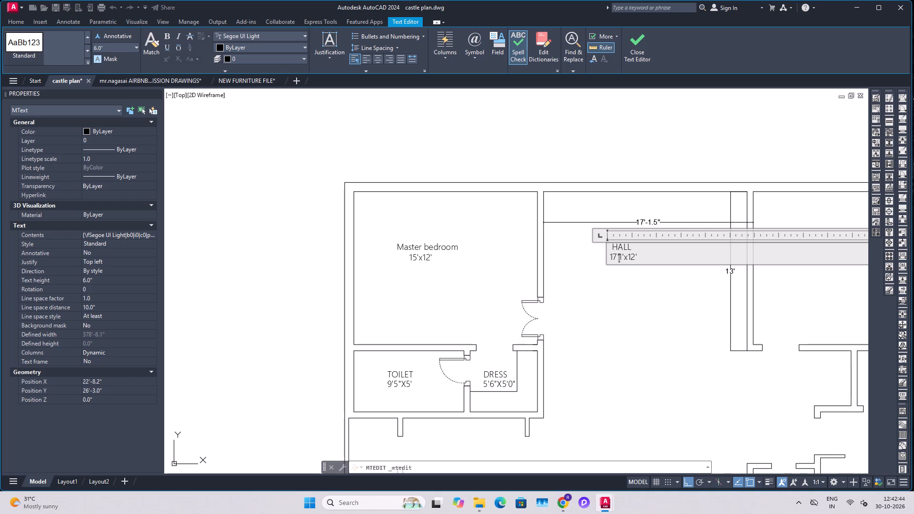
{"action": "left_click", "coordinate": [620, 254]}
{"action": "left_click", "coordinate": [625, 255]}
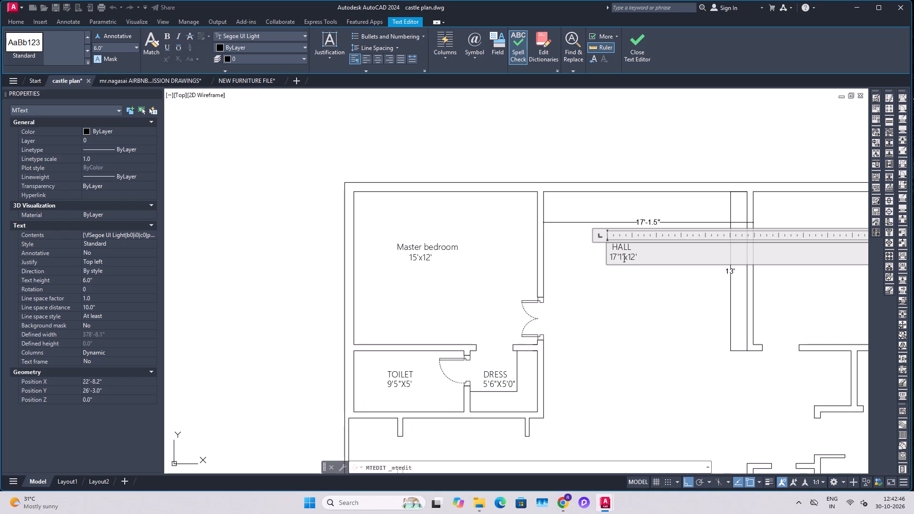
{"action": "left_click", "coordinate": [625, 255]}
{"action": "left_click", "coordinate": [626, 255]}
{"action": "key", "text": "BackSpace"}
{"action": "key", "text": "BackSpace"}
{"action": "key", "text": "1"}
{"action": "key", "text": "BackSpace"}
{"action": "key", "text": "shift+quotedbl"}
{"action": "key", "text": "x"}
{"action": "left_click", "coordinate": [648, 254]}
{"action": "key", "text": "BackSpace"}
{"action": "key", "text": "BackSpace"}
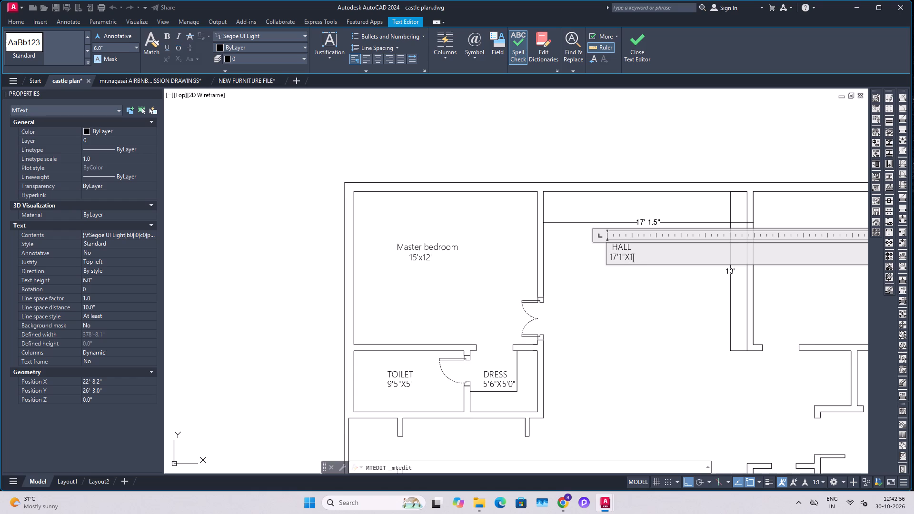
{"action": "type", "text": "3'"}
{"action": "left_click", "coordinate": [655, 326]}
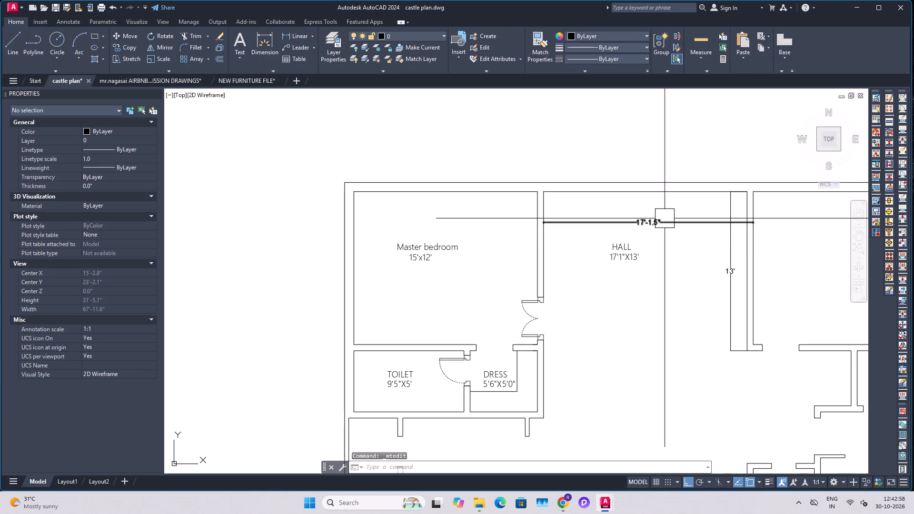
Delete the two temporary linear dimensions from the hall.
{"action": "left_click", "coordinate": [672, 228]}
{"action": "left_click", "coordinate": [728, 294]}
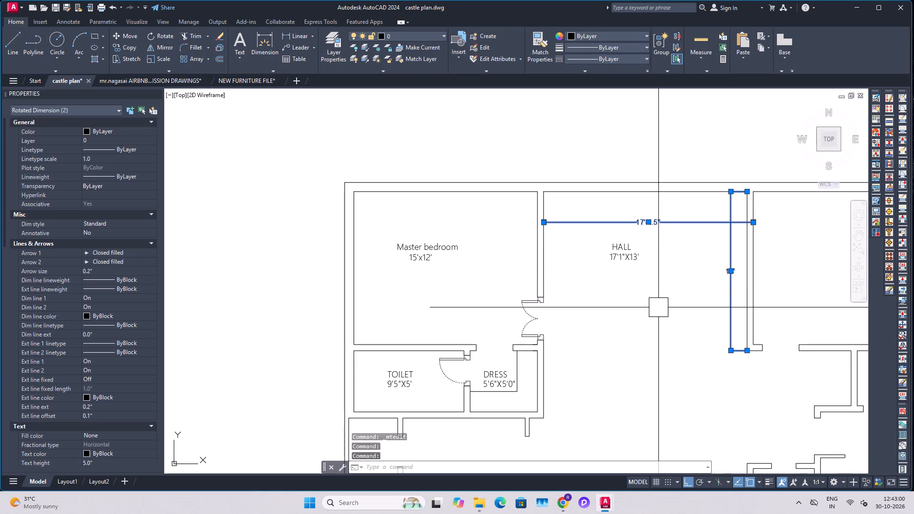
{"action": "key", "text": "BackSpace"}
{"action": "key", "text": "Delete"}
Move the HALL label slightly right so that it is centred between the hall's side walls.
{"action": "left_click", "coordinate": [625, 247]}
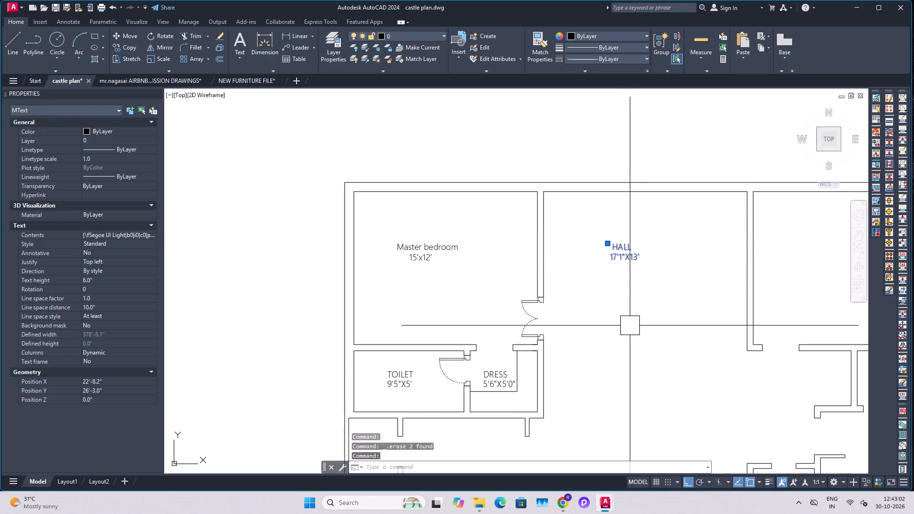
{"action": "key", "text": "m"}
{"action": "key", "text": "space"}
{"action": "left_click_drag", "start_coordinate": [626, 337], "coordinate": [634, 339]}
{"action": "left_click", "coordinate": [646, 353]}
{"action": "scroll", "coordinate": [623, 281], "scroll_direction": "down", "scroll_amount": 2}
{"action": "key", "text": "Escape"}
Copy the double bed with two side tables from the furniture library to the empty area above the floor plan.
{"action": "middle_click_drag", "start_coordinate": [663, 330], "coordinate": [487, 288]}
{"action": "middle_click_drag", "start_coordinate": [711, 270], "coordinate": [607, 344]}
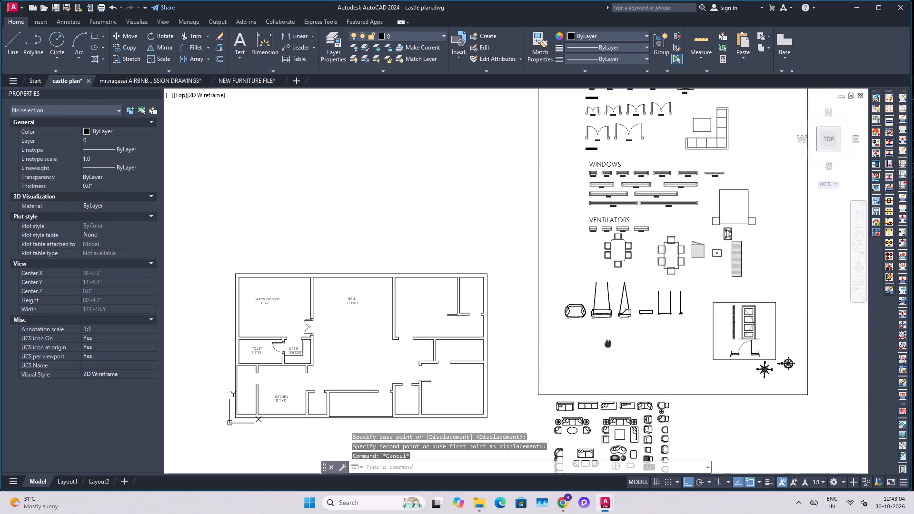
{"action": "left_click_drag", "start_coordinate": [759, 191], "coordinate": [728, 209]}
{"action": "left_click", "coordinate": [711, 221]}
{"action": "key", "text": "v"}
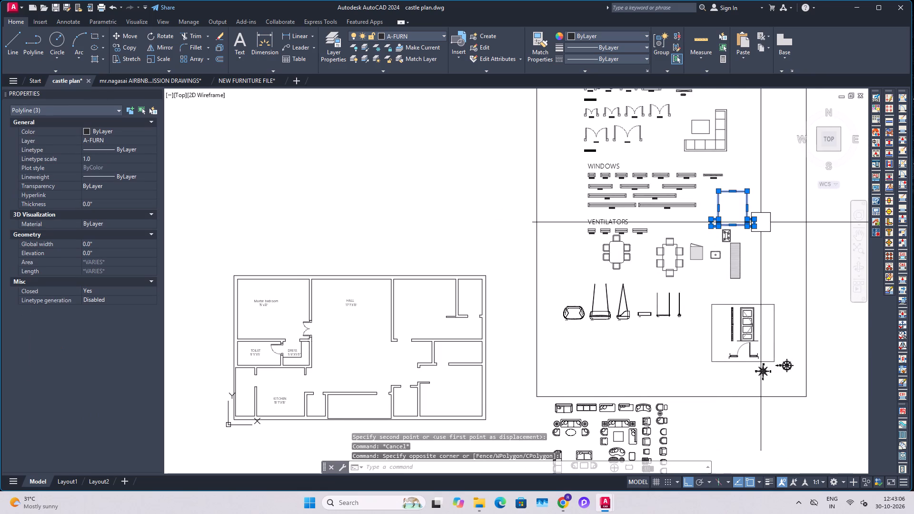
{"action": "key", "text": "Escape"}
{"action": "left_click_drag", "start_coordinate": [766, 201], "coordinate": [713, 225]}
{"action": "left_click", "coordinate": [709, 227]}
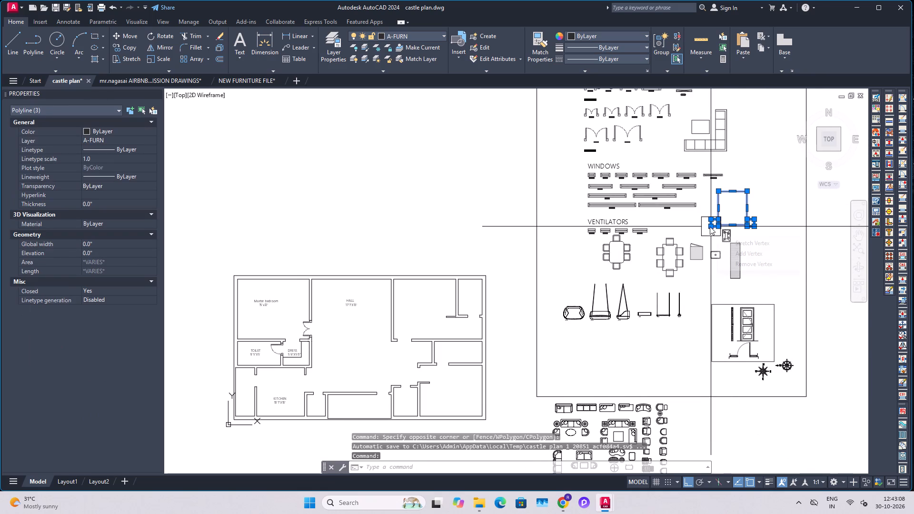
{"action": "key", "text": "c"}
{"action": "key", "text": "o"}
{"action": "key", "text": "space"}
{"action": "left_click", "coordinate": [765, 279]}
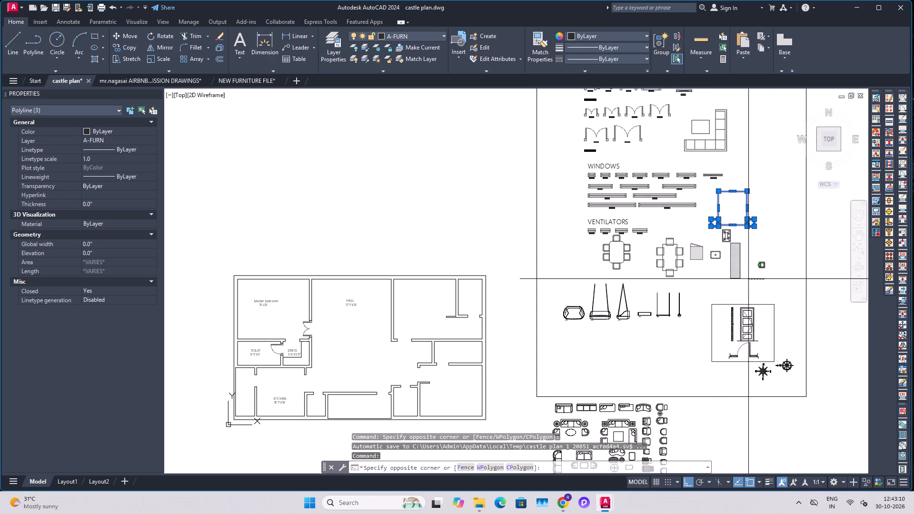
{"action": "left_click", "coordinate": [748, 279]}
{"action": "type", "text": "CO"}
{"action": "key", "text": "space"}
{"action": "left_click", "coordinate": [749, 279]}
{"action": "left_click", "coordinate": [440, 274]}
{"action": "key", "text": "Escape"}
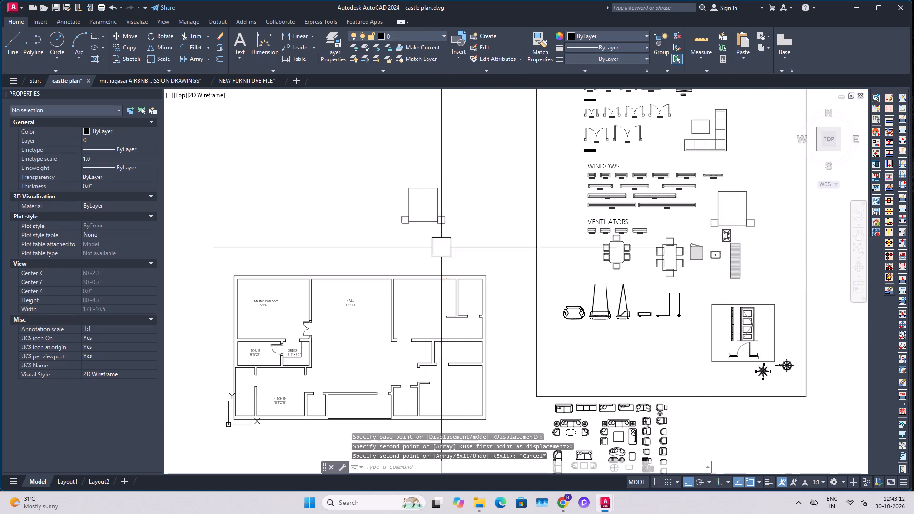
Move the bed copy left to the clear space above the master bedroom.
{"action": "left_click", "coordinate": [453, 165]}
{"action": "left_click", "coordinate": [401, 219]}
{"action": "key", "text": "m"}
{"action": "key", "text": "space"}
{"action": "left_click", "coordinate": [488, 203]}
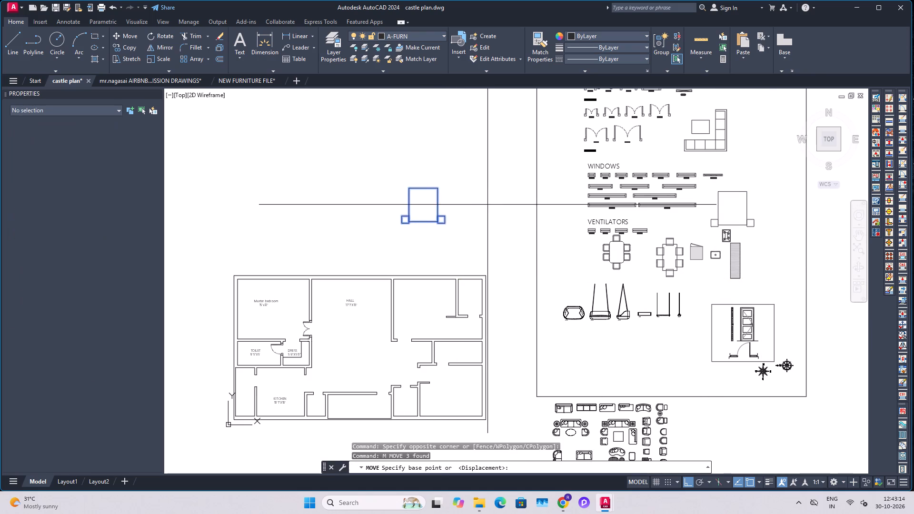
{"action": "left_click", "coordinate": [354, 255]}
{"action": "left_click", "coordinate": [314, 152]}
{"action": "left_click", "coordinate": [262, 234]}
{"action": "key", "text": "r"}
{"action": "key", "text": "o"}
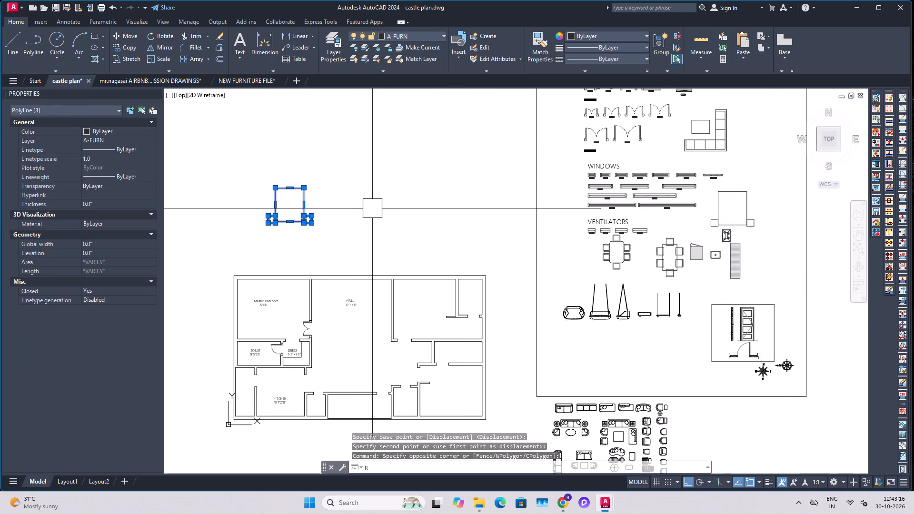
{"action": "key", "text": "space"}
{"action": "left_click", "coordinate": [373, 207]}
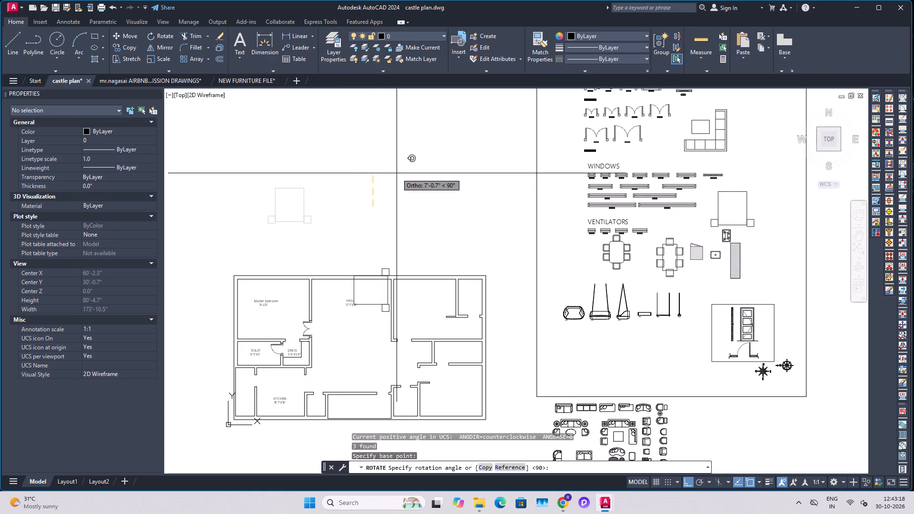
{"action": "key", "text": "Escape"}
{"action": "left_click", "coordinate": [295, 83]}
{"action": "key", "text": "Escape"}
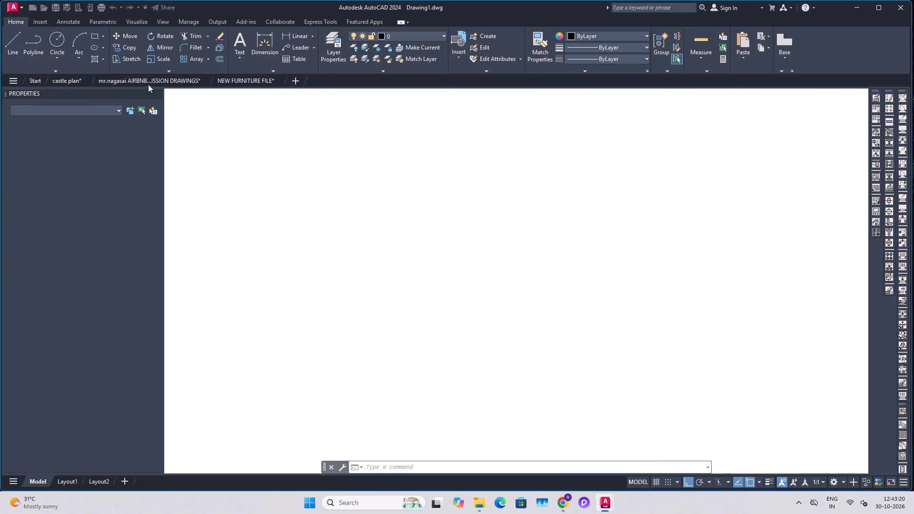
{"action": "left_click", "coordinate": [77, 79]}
Rotate the bed copy 90 degrees clockwise so that its side tables are on the left.
{"action": "left_click", "coordinate": [334, 158]}
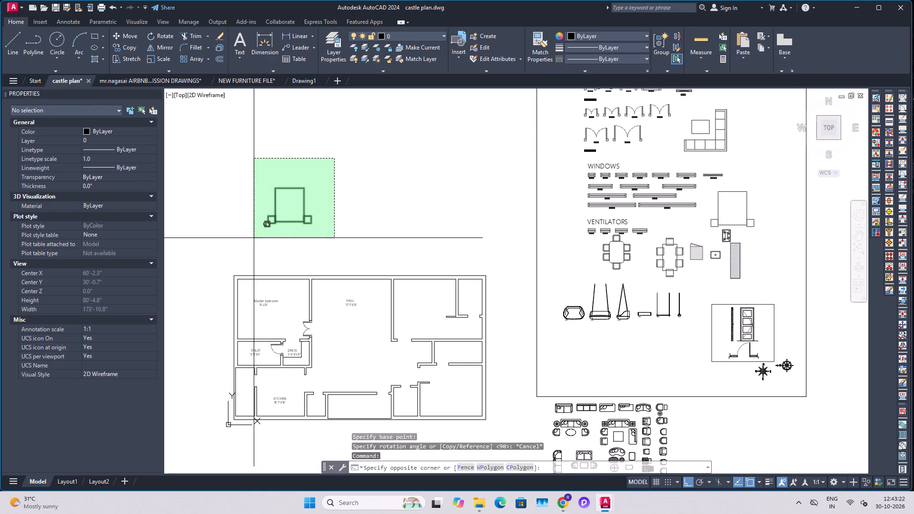
{"action": "left_click", "coordinate": [262, 235]}
{"action": "key", "text": "r"}
{"action": "key", "text": "i"}
{"action": "key", "text": "BackSpace"}
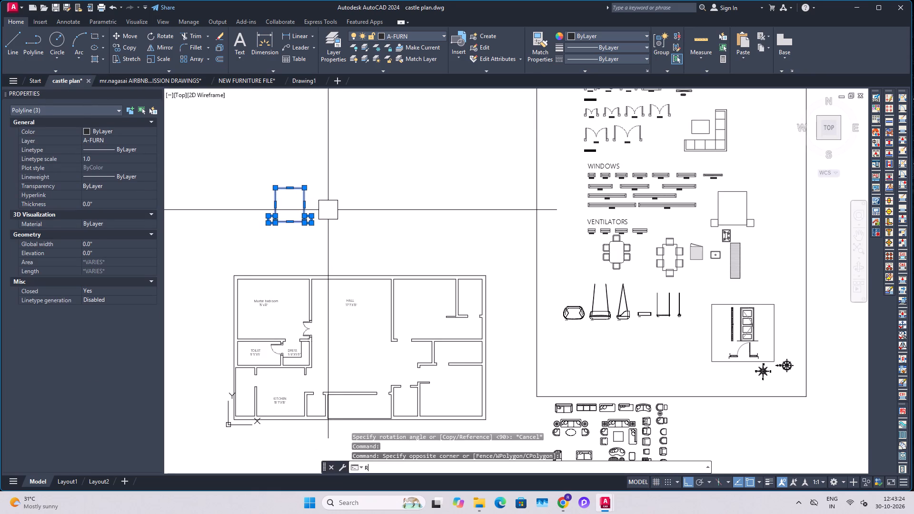
{"action": "type", "text": "O"}
{"action": "key", "text": "space"}
{"action": "left_click", "coordinate": [328, 219]}
{"action": "left_click", "coordinate": [338, 243]}
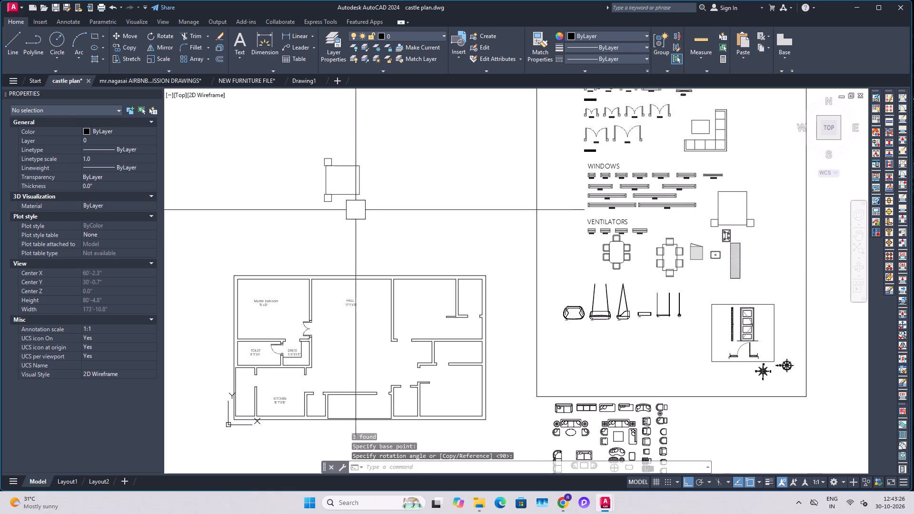
Move the rotated bed with side tables into the master bedroom, with its headboard against the west wall.
{"action": "left_click_drag", "start_coordinate": [375, 110], "coordinate": [366, 135]}
{"action": "left_click", "coordinate": [313, 211]}
{"action": "scroll", "coordinate": [348, 202], "scroll_direction": "up", "scroll_amount": 2}
{"action": "key", "text": "m"}
{"action": "key", "text": "space"}
{"action": "left_click", "coordinate": [291, 141]}
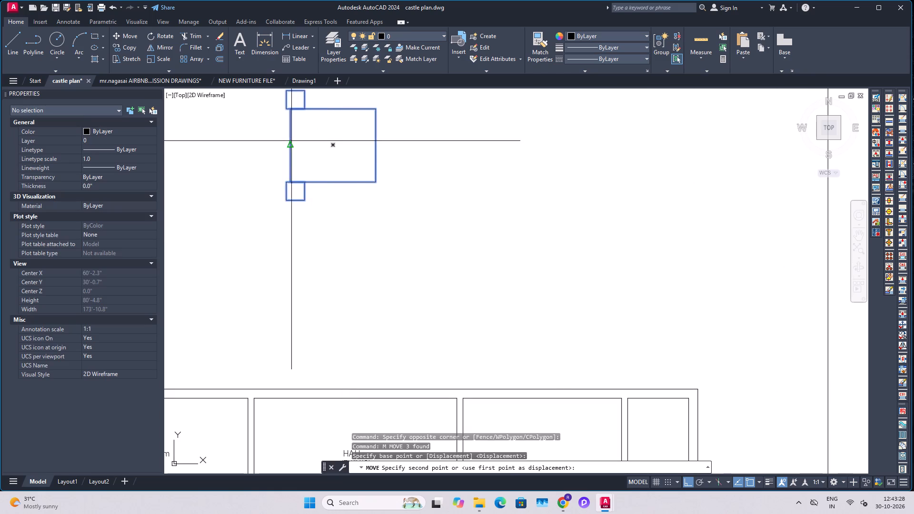
{"action": "scroll", "coordinate": [305, 180], "scroll_direction": "down", "scroll_amount": 1}
{"action": "middle_click_drag", "start_coordinate": [310, 237], "coordinate": [323, 167]}
{"action": "middle_click_drag", "start_coordinate": [297, 245], "coordinate": [340, 242]}
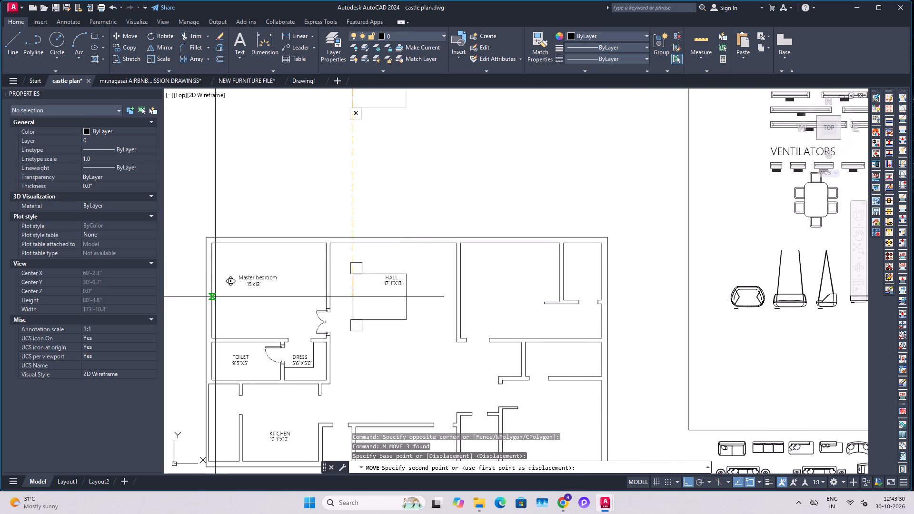
{"action": "left_click", "coordinate": [215, 297]}
{"action": "key", "text": "Escape"}
{"action": "key", "text": "Escape"}
Move the bed with its side tables east inside the master bedroom, clear of the west wall.
{"action": "scroll", "coordinate": [234, 310], "scroll_direction": "up", "scroll_amount": 2}
{"action": "left_click_drag", "start_coordinate": [237, 363], "coordinate": [230, 358]}
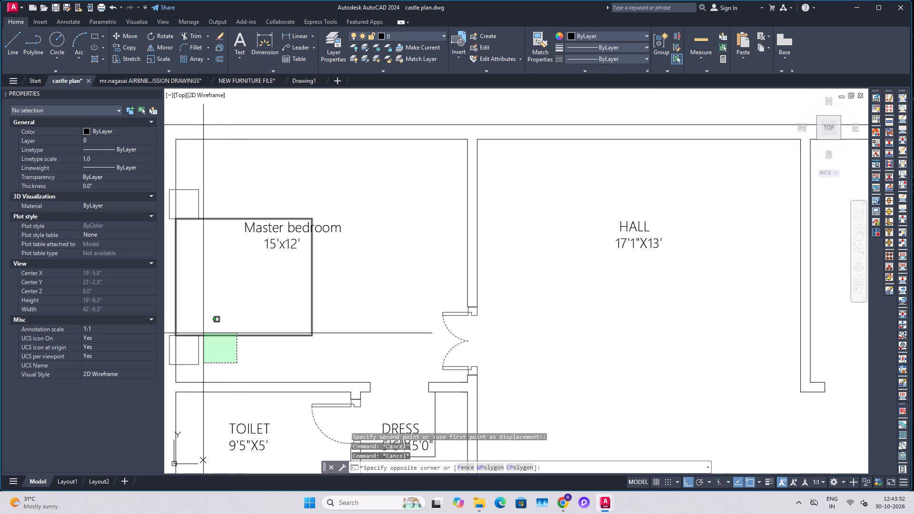
{"action": "left_click_drag", "start_coordinate": [196, 323], "coordinate": [196, 318]}
{"action": "left_click", "coordinate": [200, 198]}
{"action": "key", "text": "m"}
{"action": "key", "text": "space"}
{"action": "left_click", "coordinate": [357, 285]}
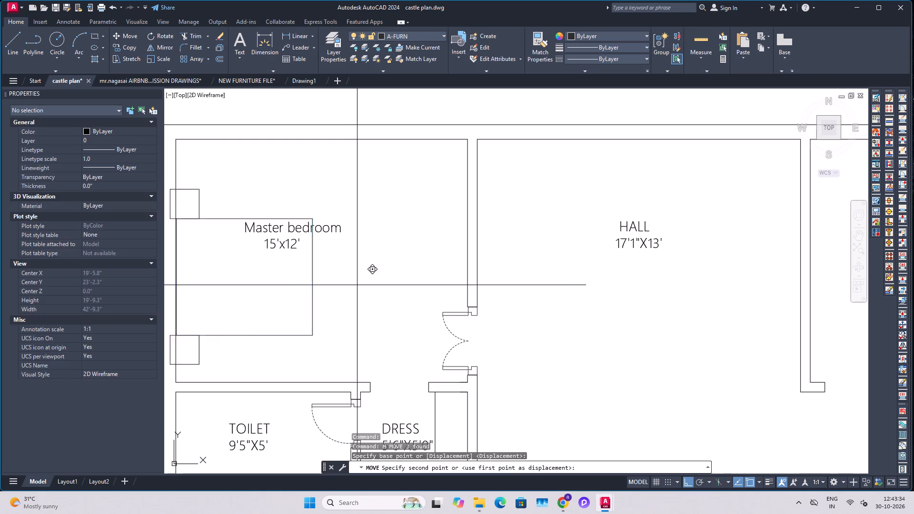
{"action": "left_click", "coordinate": [395, 283]}
Move the Master bedroom label straight down about 2' to the middle of the bed.
{"action": "left_click", "coordinate": [292, 241]}
{"action": "key", "text": "m"}
{"action": "key", "text": "space"}
{"action": "left_click", "coordinate": [392, 225]}
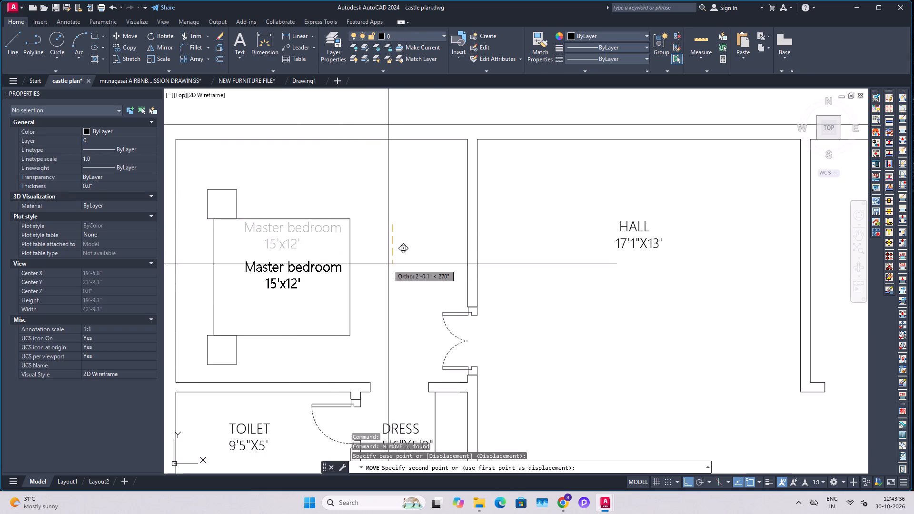
{"action": "left_click", "coordinate": [388, 267]}
{"action": "key", "text": "Escape"}
Save the castle plan drawing.
{"action": "key", "text": "ctrl+s"}
{"action": "key", "text": "ctrl+s"}
Delete the whole group of sofa and chair blocks below the framed door, window and furniture library.
{"action": "scroll", "coordinate": [398, 228], "scroll_direction": "down", "scroll_amount": 3}
{"action": "middle_click_drag", "start_coordinate": [414, 258], "coordinate": [396, 247]}
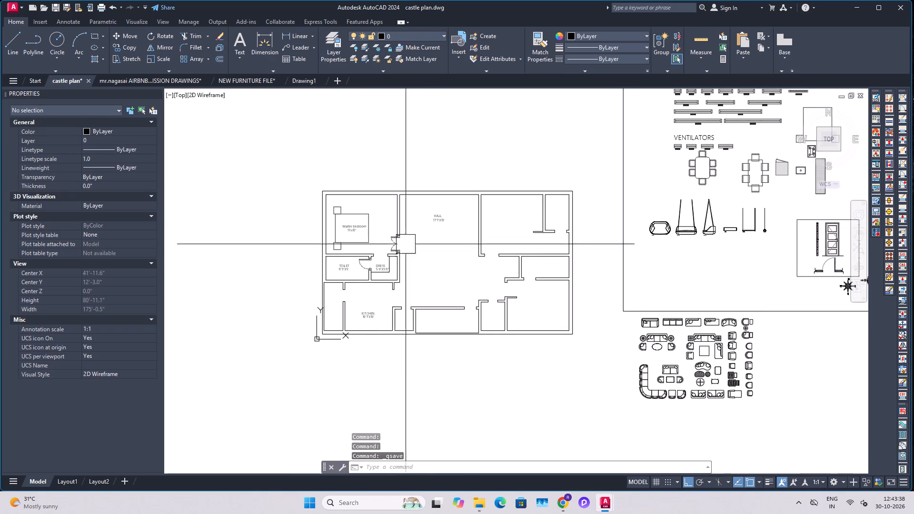
{"action": "scroll", "coordinate": [443, 256], "scroll_direction": "down", "scroll_amount": 2}
{"action": "scroll", "coordinate": [567, 339], "scroll_direction": "up", "scroll_amount": 2}
{"action": "left_click_drag", "start_coordinate": [604, 336], "coordinate": [595, 324]}
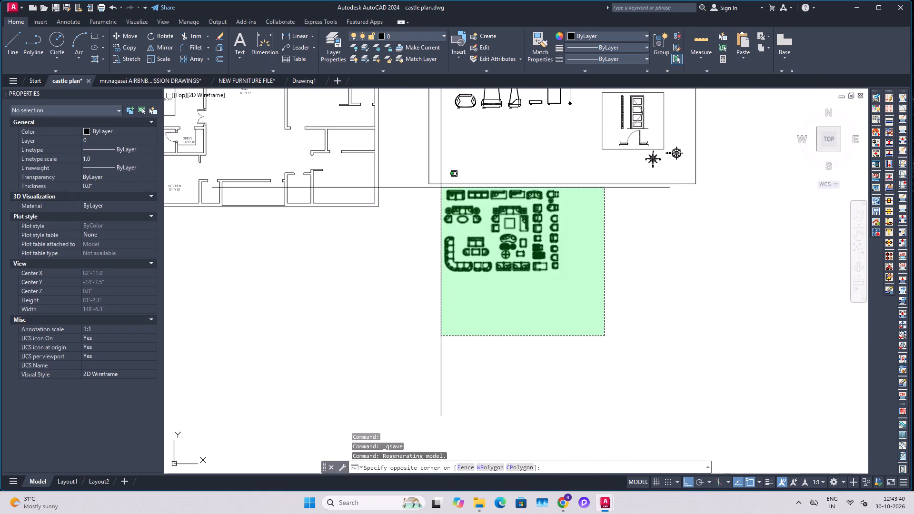
{"action": "left_click", "coordinate": [441, 188]}
{"action": "key", "text": "Delete"}
Save the castle plan drawing.
{"action": "scroll", "coordinate": [617, 279], "scroll_direction": "down", "scroll_amount": 2}
{"action": "middle_click_drag", "start_coordinate": [631, 238], "coordinate": [622, 311]}
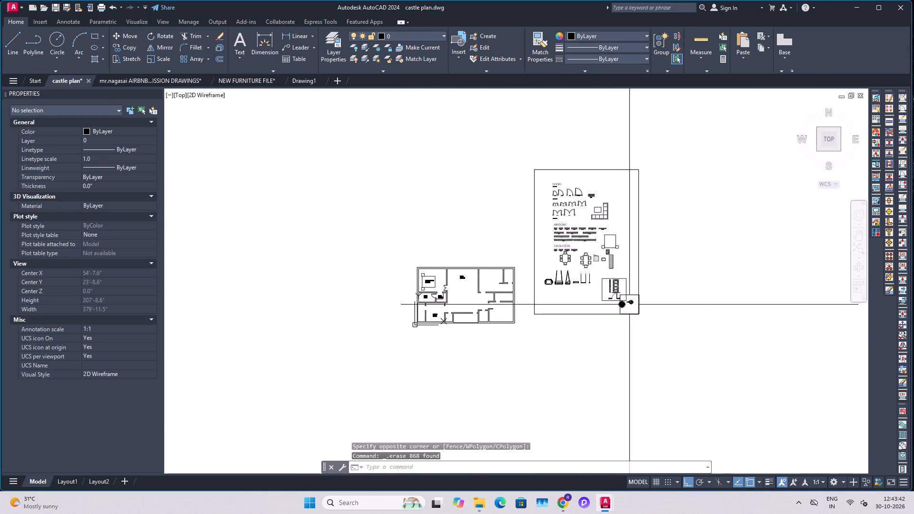
{"action": "scroll", "coordinate": [635, 300], "scroll_direction": "up", "scroll_amount": 4}
{"action": "scroll", "coordinate": [635, 298], "scroll_direction": "down", "scroll_amount": 4}
{"action": "key", "text": "ctrl+s"}
{"action": "key", "text": "ctrl+s"}
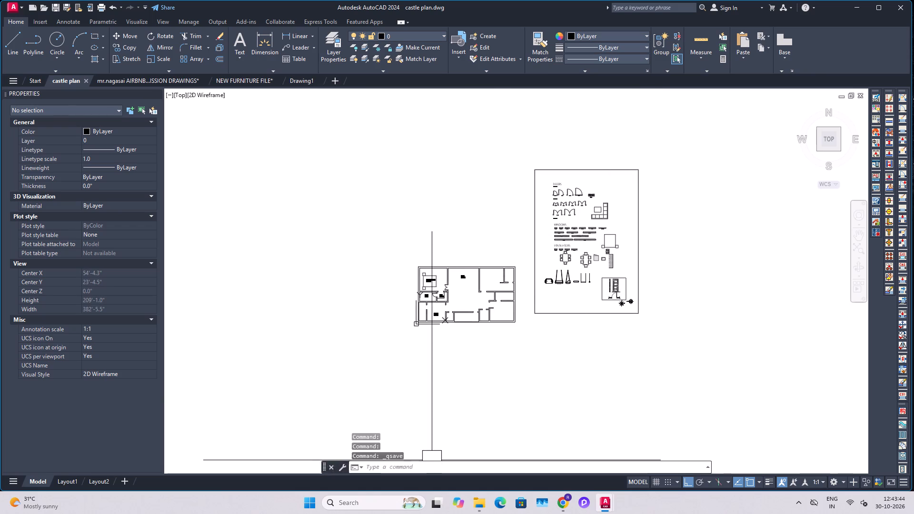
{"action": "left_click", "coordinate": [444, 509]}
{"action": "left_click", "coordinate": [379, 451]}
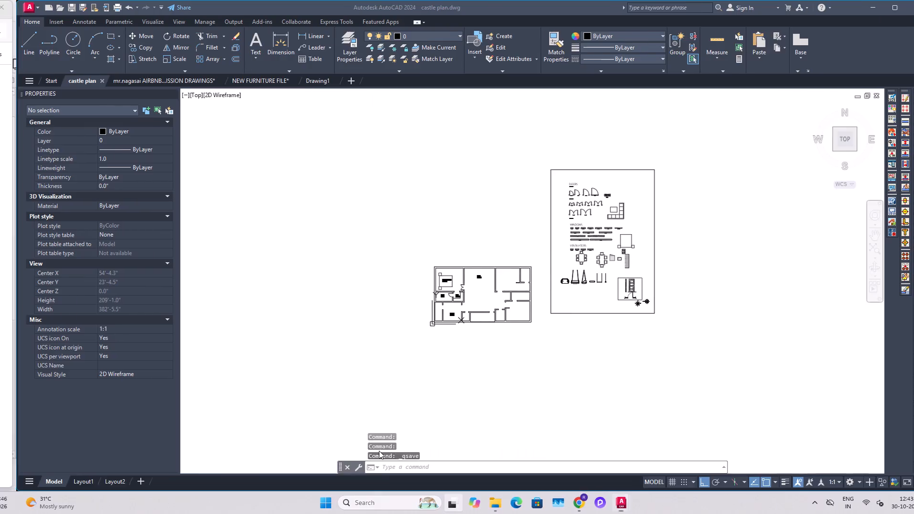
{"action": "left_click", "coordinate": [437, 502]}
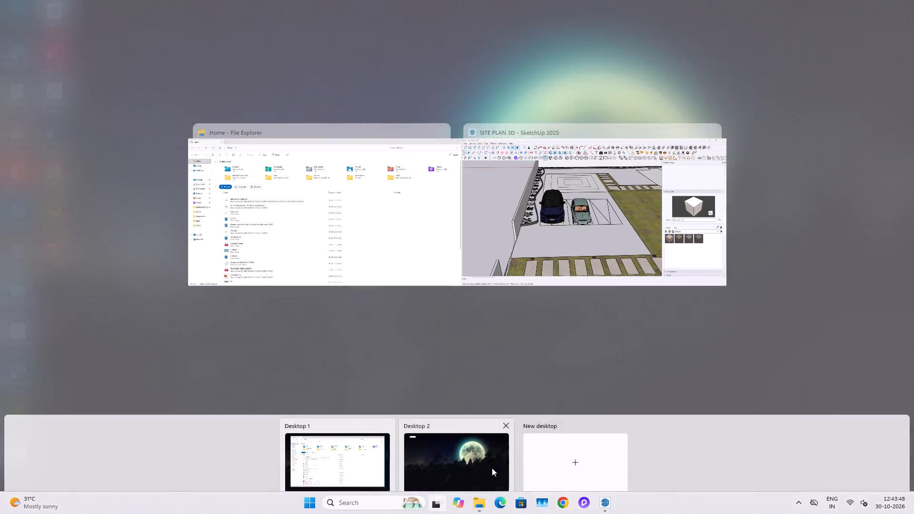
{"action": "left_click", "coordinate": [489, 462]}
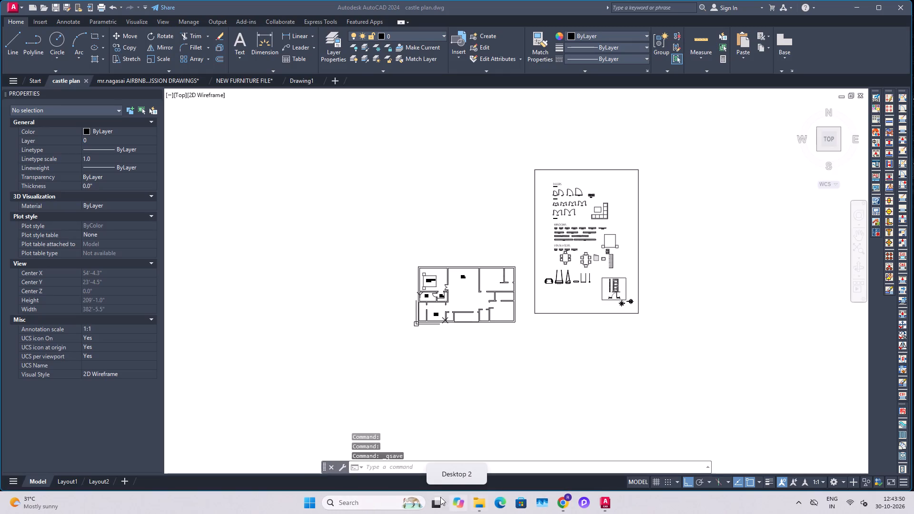
Switch to Desktop 1 and minimise File Explorer and AutoCAD to bring up the SITE PLAN 3D model in SketchUp.
{"action": "left_click", "coordinate": [430, 497]}
{"action": "left_click", "coordinate": [307, 419]}
{"action": "key", "text": "Escape"}
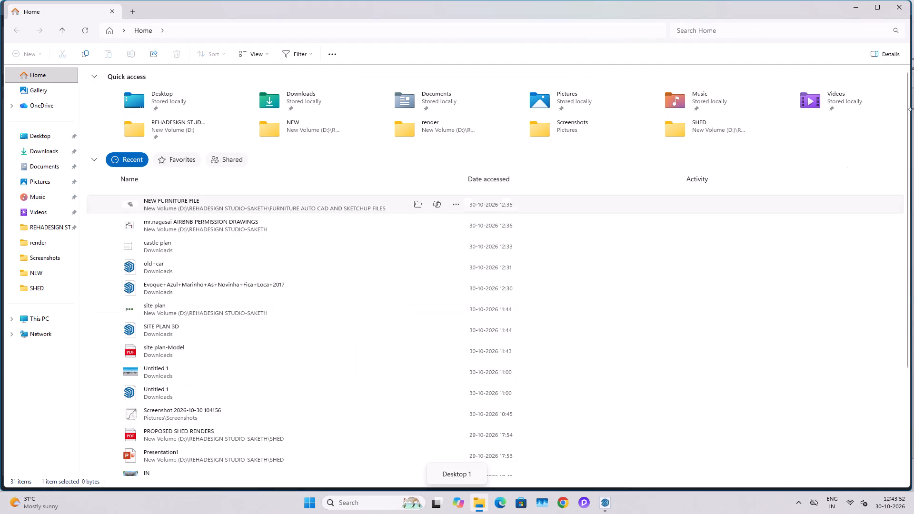
{"action": "key", "text": "Escape"}
{"action": "key", "text": "Escape"}
{"action": "left_click", "coordinate": [861, 12]}
{"action": "key", "text": "Escape"}
{"action": "key", "text": "Escape"}
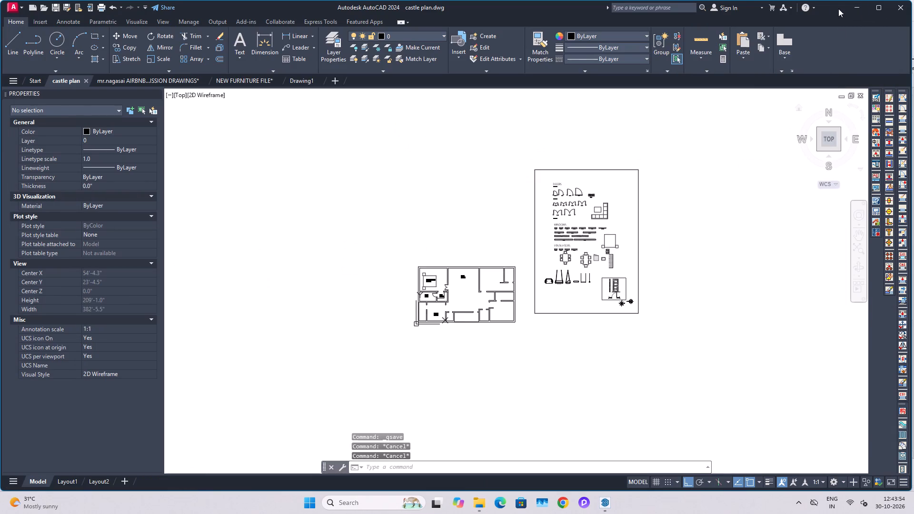
{"action": "left_click", "coordinate": [854, 2]}
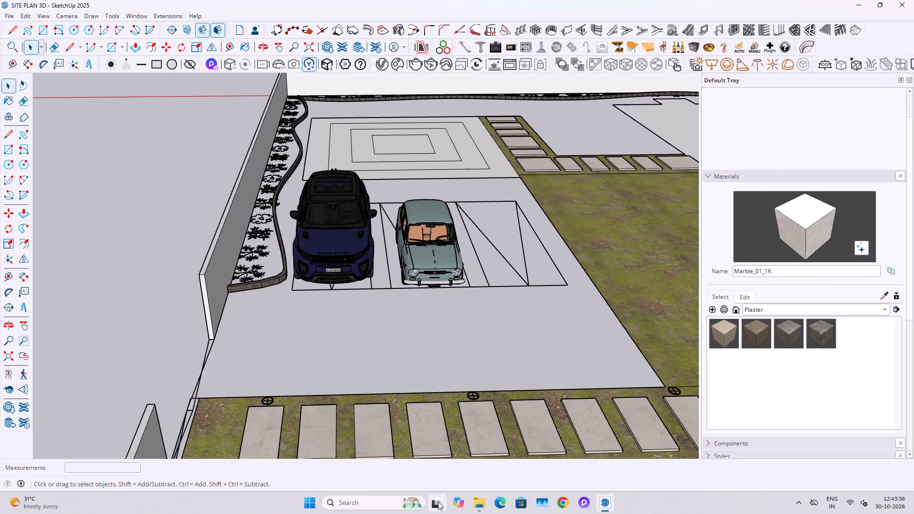
Switch to Desktop 2 and launch the Fuji shortcut from the D5 folder on the desktop.
{"action": "left_click", "coordinate": [438, 502]}
{"action": "left_click", "coordinate": [480, 471]}
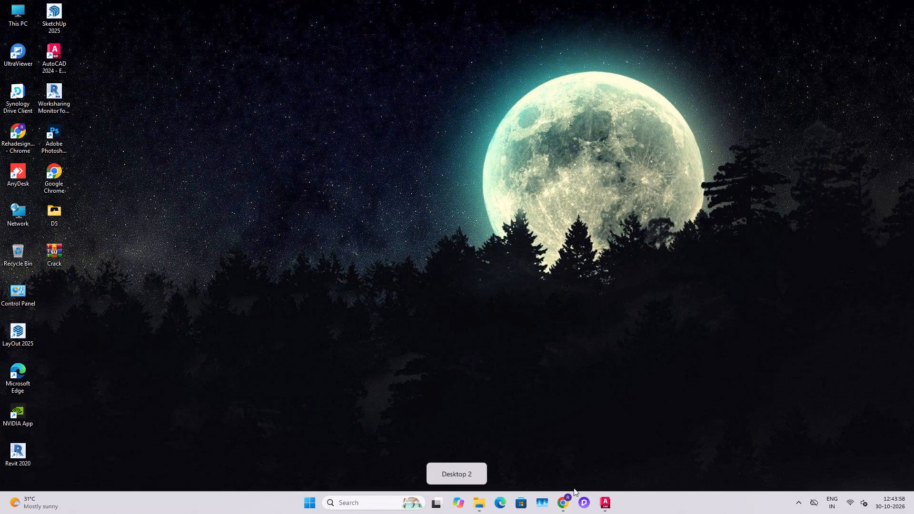
{"action": "double_click", "coordinate": [54, 213]}
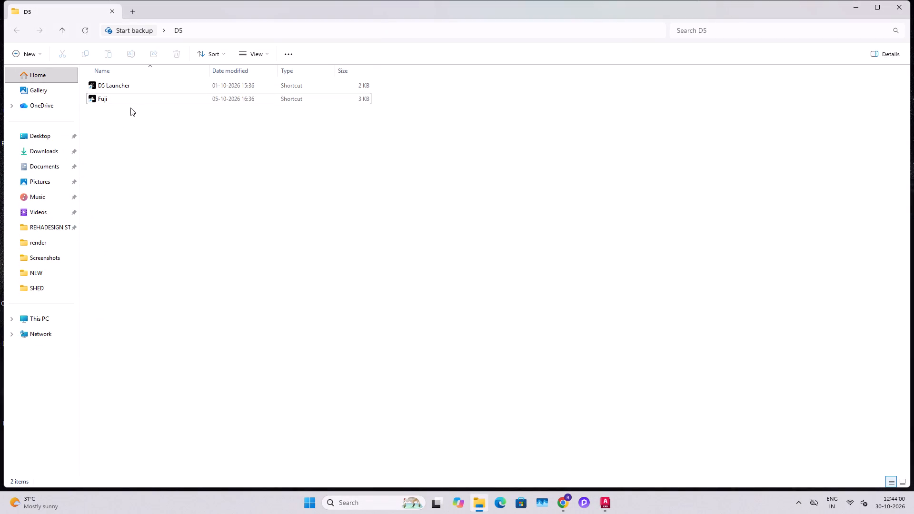
{"action": "double_click", "coordinate": [131, 101]}
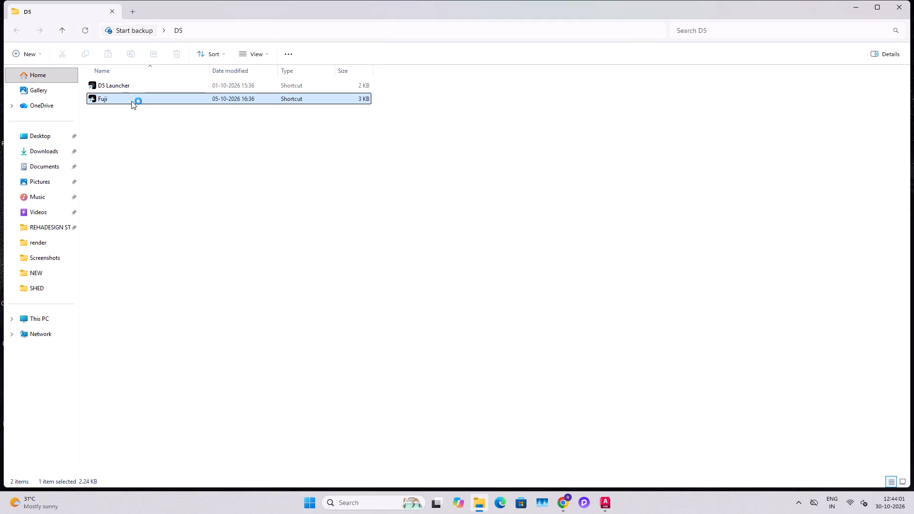
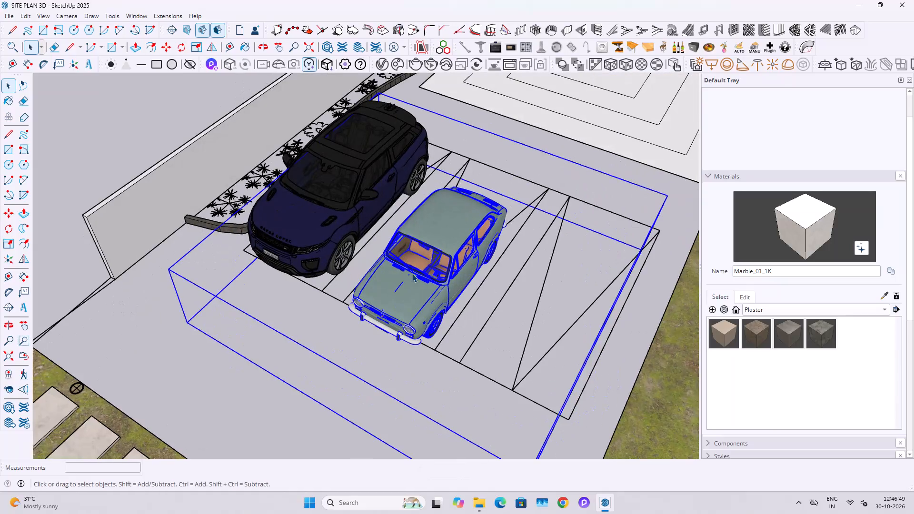
Explode the old car component in the middle parking bay, including the FIAT 850 DEL 1964 component nested inside it.
{"action": "triple_click", "coordinate": [413, 274]}
{"action": "key", "text": "Escape"}
{"action": "key", "text": "Escape"}
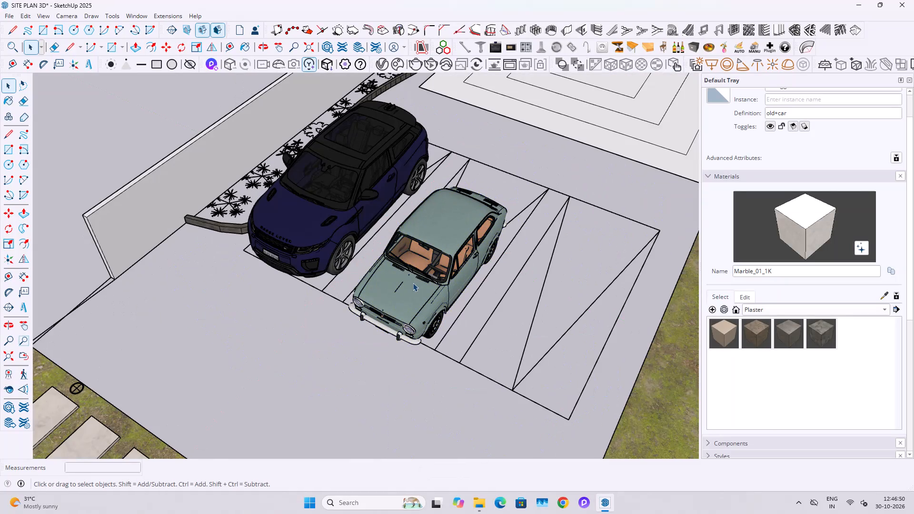
{"action": "left_click", "coordinate": [413, 283]}
{"action": "key", "text": "Escape"}
{"action": "left_click", "coordinate": [421, 296]}
{"action": "scroll", "coordinate": [403, 351], "scroll_direction": "up", "scroll_amount": 2}
{"action": "right_click", "coordinate": [428, 287]}
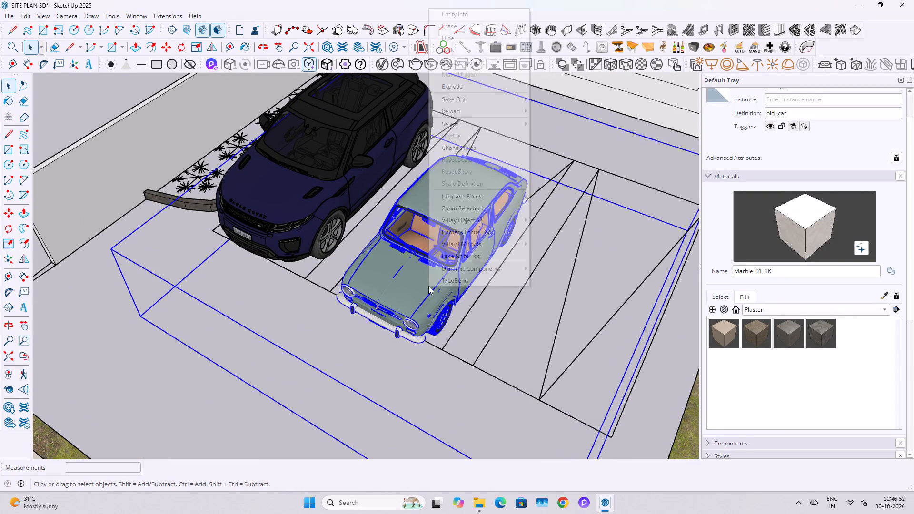
{"action": "left_click", "coordinate": [462, 92]}
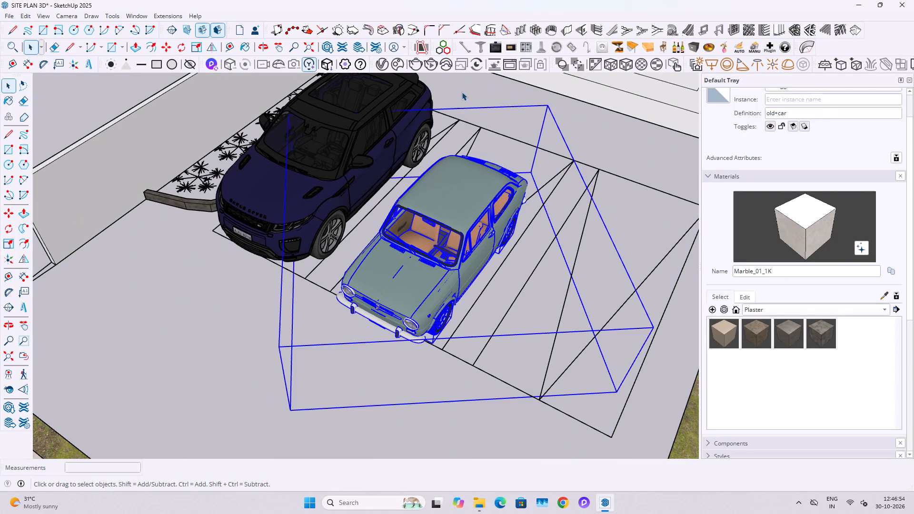
{"action": "left_click", "coordinate": [373, 357]}
{"action": "left_click", "coordinate": [416, 311]}
{"action": "right_click", "coordinate": [417, 302]}
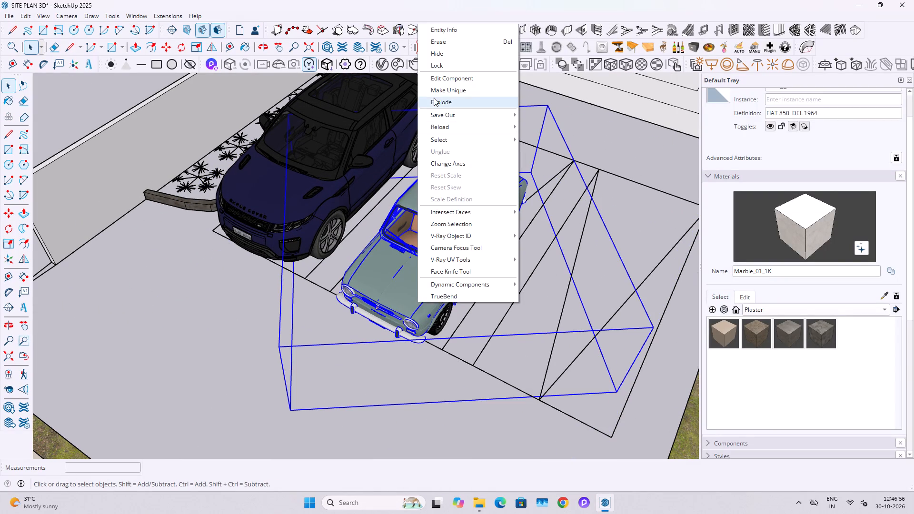
{"action": "left_click", "coordinate": [434, 97]}
{"action": "left_click", "coordinate": [394, 267]}
{"action": "key", "text": "Escape"}
{"action": "key", "text": "Escape"}
{"action": "key", "text": "Escape"}
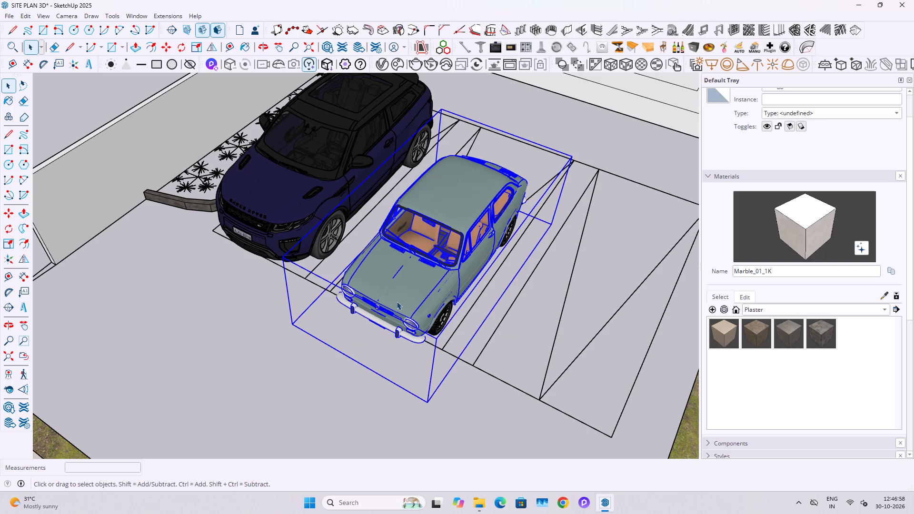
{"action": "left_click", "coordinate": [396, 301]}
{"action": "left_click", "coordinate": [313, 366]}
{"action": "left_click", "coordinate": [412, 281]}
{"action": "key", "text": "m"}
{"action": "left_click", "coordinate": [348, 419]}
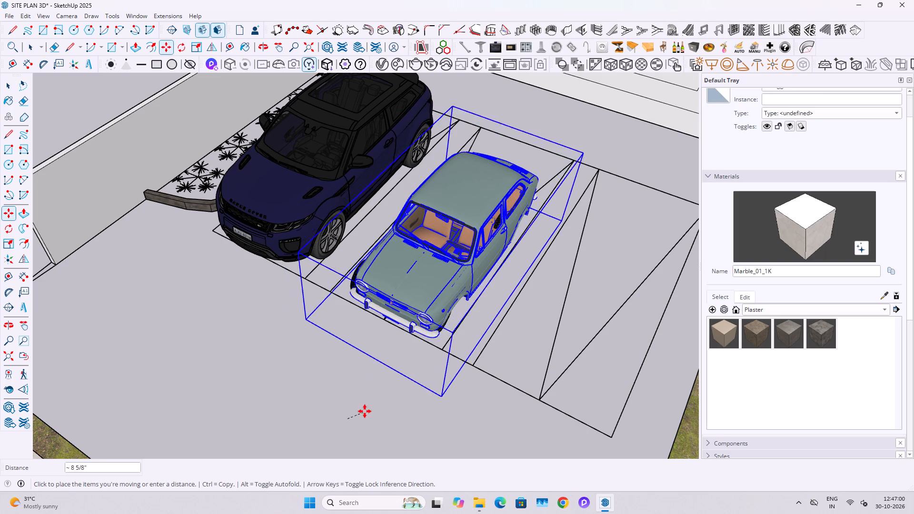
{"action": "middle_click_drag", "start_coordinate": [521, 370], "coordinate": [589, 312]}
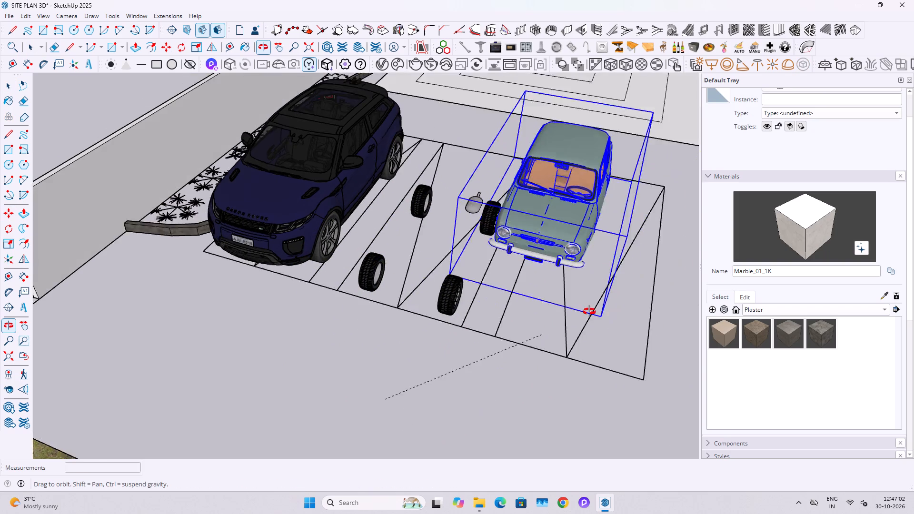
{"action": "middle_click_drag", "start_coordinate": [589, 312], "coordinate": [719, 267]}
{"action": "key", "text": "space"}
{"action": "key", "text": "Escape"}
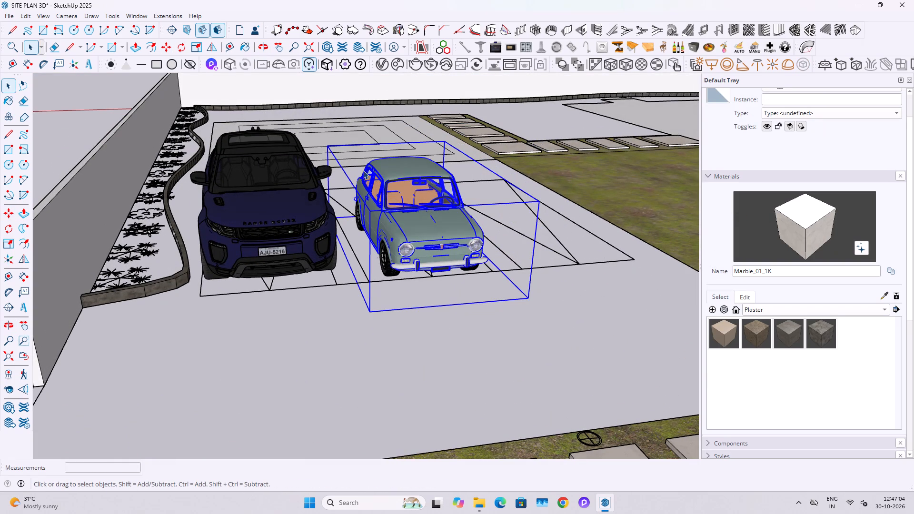
Group the green car's body, wheels and other loose parts into a single group.
{"action": "left_click_drag", "start_coordinate": [352, 170], "coordinate": [458, 320]}
{"action": "middle_click_drag", "start_coordinate": [520, 237], "coordinate": [455, 269]}
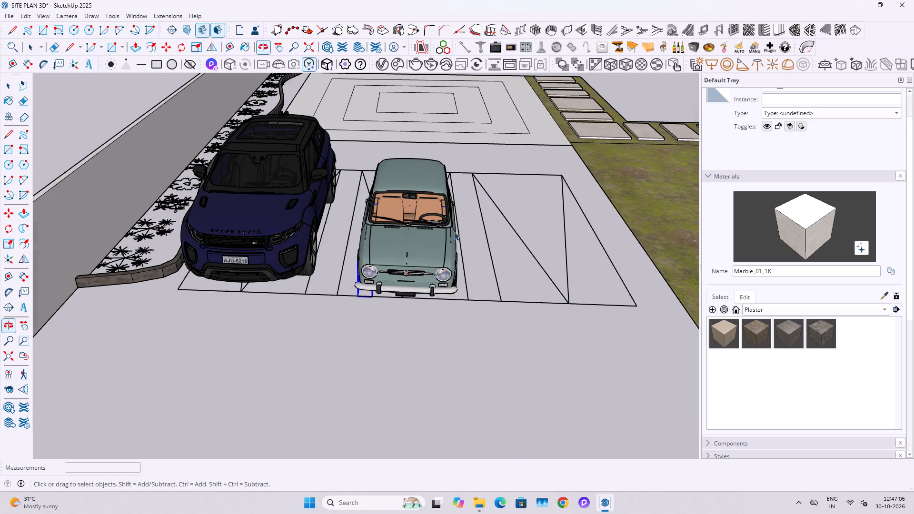
{"action": "left_click_drag", "start_coordinate": [490, 161], "coordinate": [353, 330]}
{"action": "left_click", "coordinate": [300, 293], "text": "shift"}
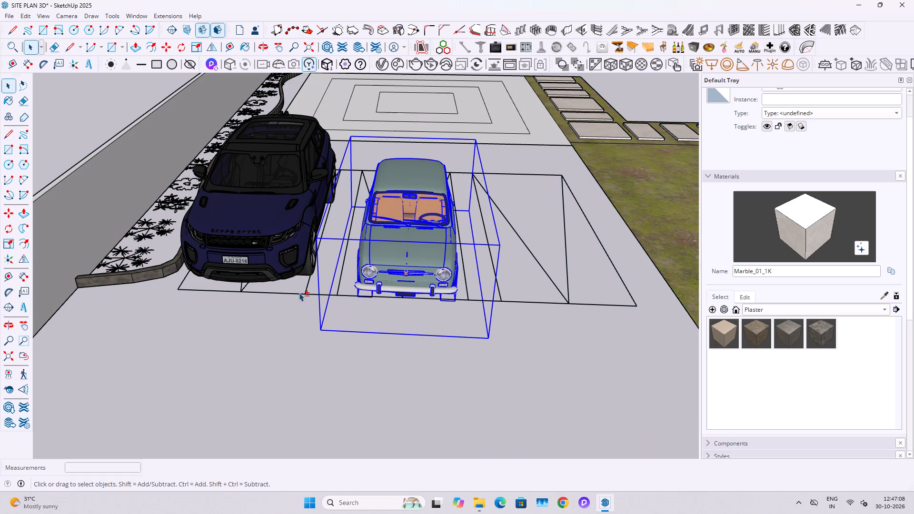
{"action": "left_click", "coordinate": [299, 296], "text": "shift"}
{"action": "right_click", "coordinate": [384, 263]}
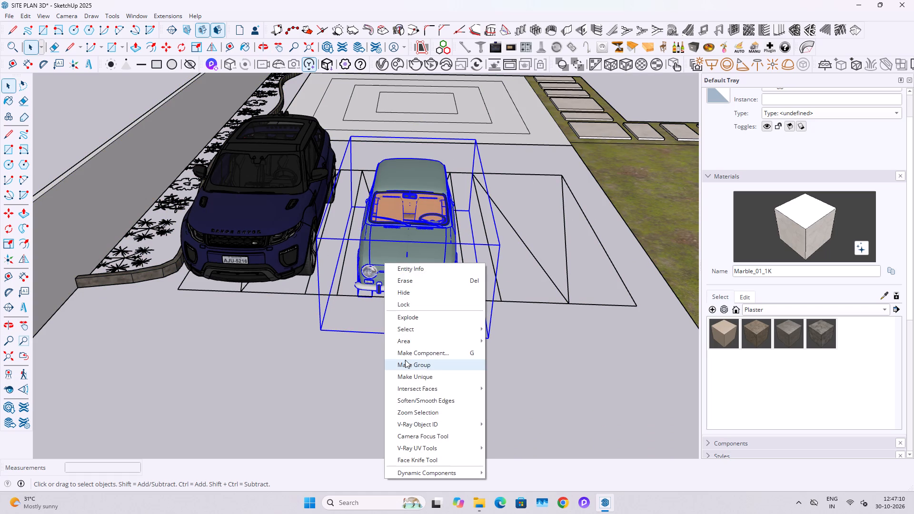
{"action": "left_click", "coordinate": [405, 360]}
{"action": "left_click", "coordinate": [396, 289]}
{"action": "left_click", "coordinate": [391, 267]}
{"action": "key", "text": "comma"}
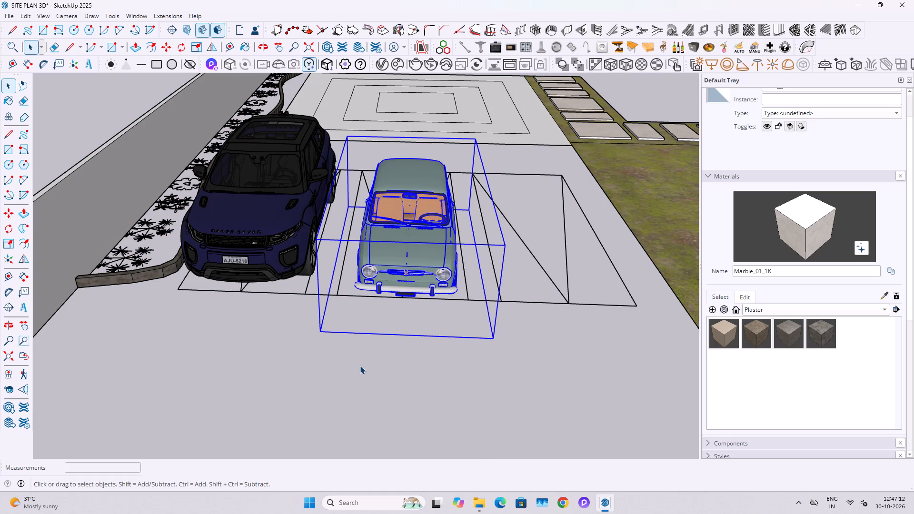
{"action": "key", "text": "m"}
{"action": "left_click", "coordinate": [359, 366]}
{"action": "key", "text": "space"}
Copy the dark blue SUV about 14' along the red axis into the empty parking bay beside the green car.
{"action": "left_click", "coordinate": [385, 423]}
{"action": "left_click", "coordinate": [239, 288]}
{"action": "left_click", "coordinate": [265, 253]}
{"action": "key", "text": "m"}
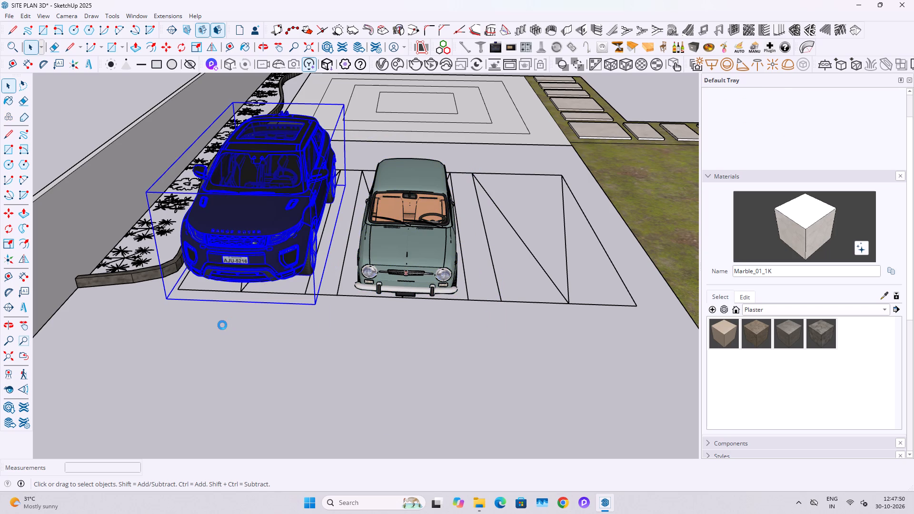
{"action": "left_click", "coordinate": [206, 349], "text": "ctrl"}
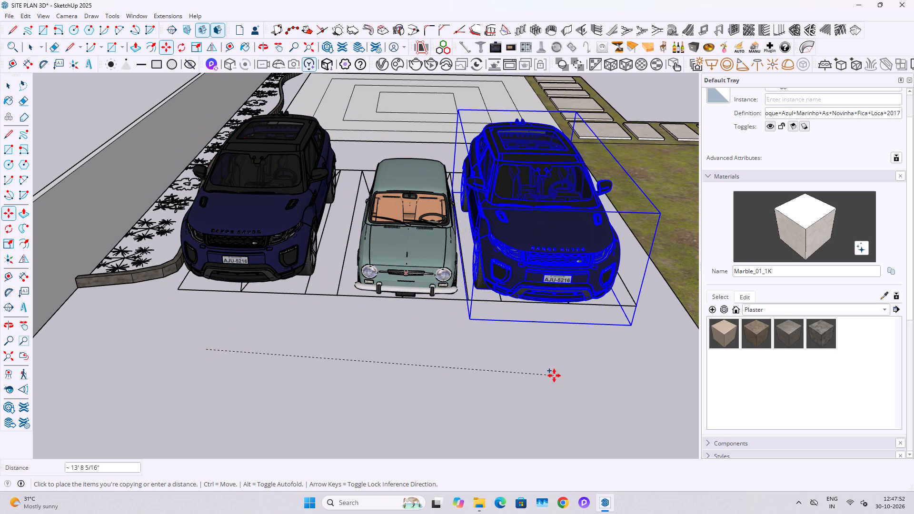
{"action": "left_click", "coordinate": [560, 365]}
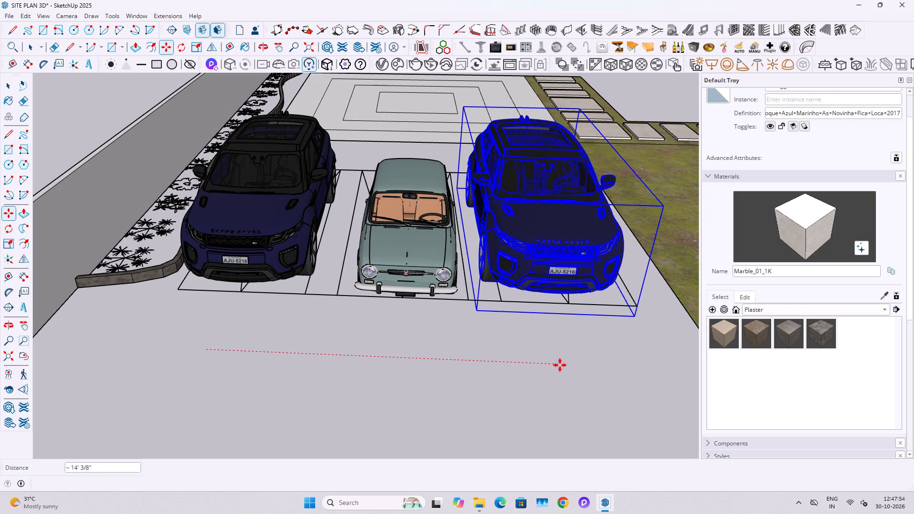
{"action": "key", "text": "space"}
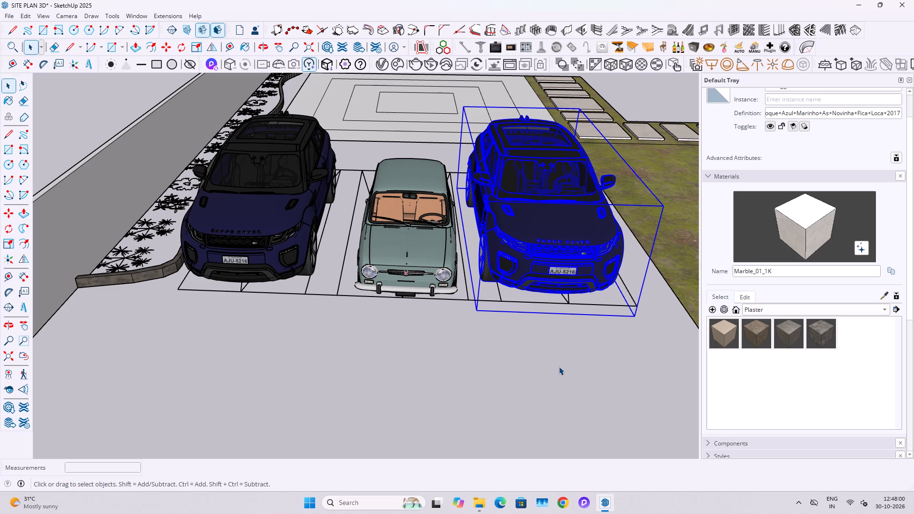
{"action": "key", "text": "Escape"}
{"action": "key", "text": "Escape"}
{"action": "key", "text": "Escape"}
{"action": "key", "text": "Escape"}
{"action": "left_click", "coordinate": [497, 362]}
Open the group with the concentric squares beside the parking bays for editing.
{"action": "scroll", "coordinate": [460, 341], "scroll_direction": "down", "scroll_amount": 3}
{"action": "middle_click_drag", "start_coordinate": [432, 292], "coordinate": [549, 257]}
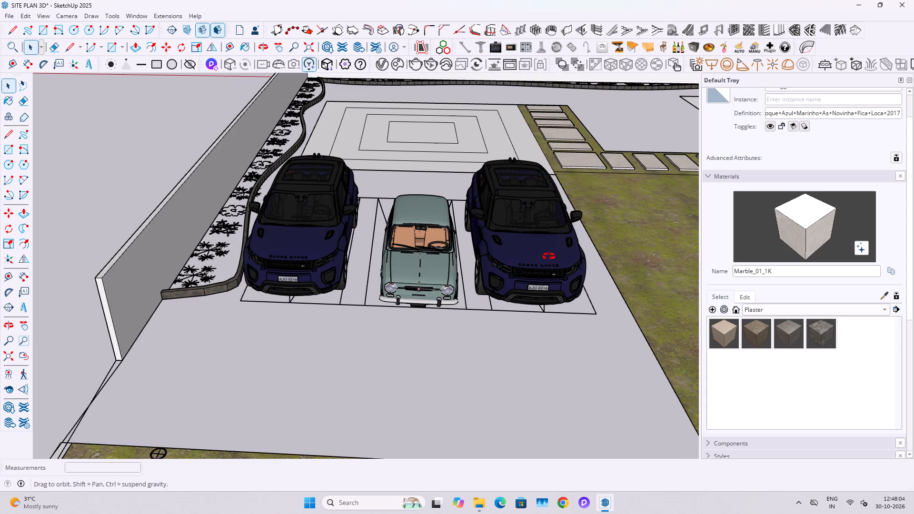
{"action": "middle_click_drag", "start_coordinate": [549, 257], "coordinate": [606, 247]}
{"action": "scroll", "coordinate": [381, 308], "scroll_direction": "down", "scroll_amount": 3}
{"action": "middle_click_drag", "start_coordinate": [353, 310], "coordinate": [386, 376]}
{"action": "scroll", "coordinate": [385, 374], "scroll_direction": "down", "scroll_amount": 4}
{"action": "middle_click_drag", "start_coordinate": [280, 281], "coordinate": [415, 358]}
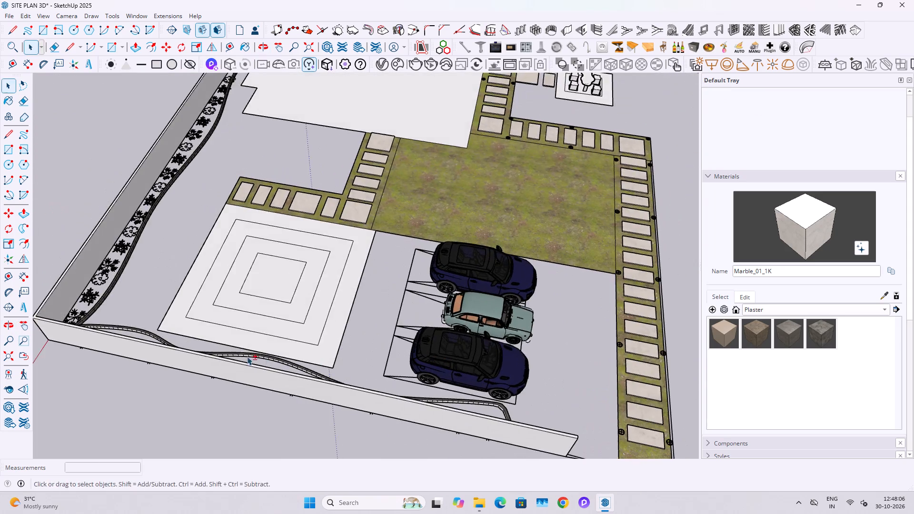
{"action": "middle_click_drag", "start_coordinate": [247, 356], "coordinate": [348, 387], "text": "shift"}
{"action": "scroll", "coordinate": [295, 344], "scroll_direction": "up", "scroll_amount": 4}
{"action": "middle_click_drag", "start_coordinate": [262, 345], "coordinate": [500, 317]}
{"action": "double_click", "coordinate": [410, 401]}
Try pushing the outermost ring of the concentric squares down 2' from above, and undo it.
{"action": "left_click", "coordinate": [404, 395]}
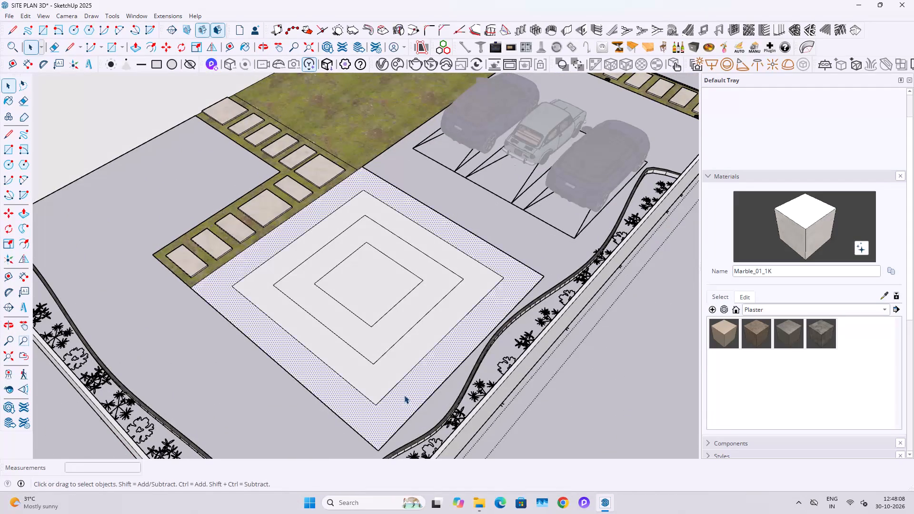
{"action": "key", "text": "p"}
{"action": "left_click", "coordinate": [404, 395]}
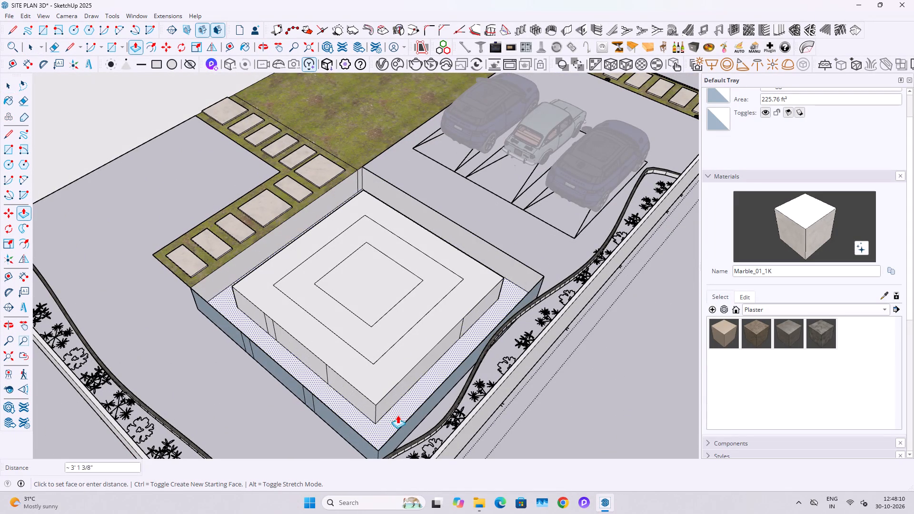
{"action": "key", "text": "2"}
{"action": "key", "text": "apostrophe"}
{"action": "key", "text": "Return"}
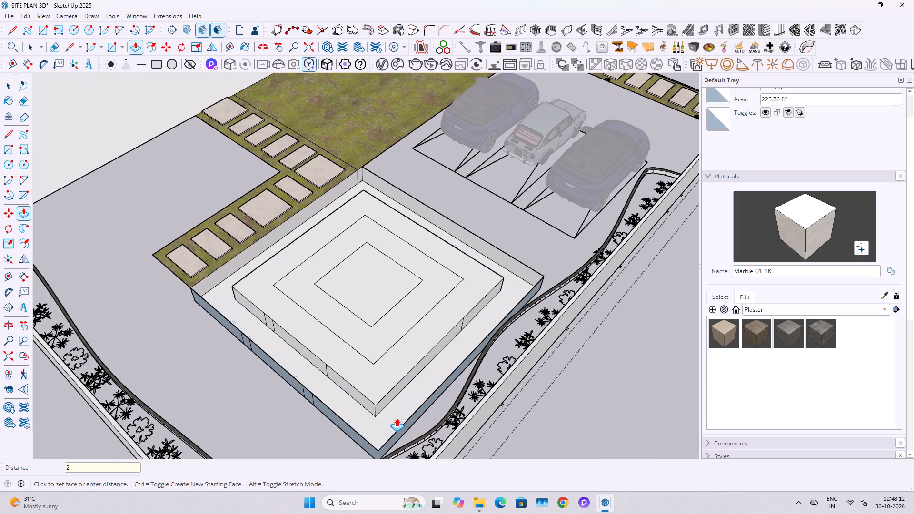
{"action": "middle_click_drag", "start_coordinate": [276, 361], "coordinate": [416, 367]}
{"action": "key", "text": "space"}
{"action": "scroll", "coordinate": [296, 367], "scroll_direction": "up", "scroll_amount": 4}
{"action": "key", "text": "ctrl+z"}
Extrude the outermost ring of the concentric squares 2' downward from its underside.
{"action": "middle_click_drag", "start_coordinate": [480, 285], "coordinate": [670, 166]}
{"action": "scroll", "coordinate": [344, 321], "scroll_direction": "up", "scroll_amount": 9}
{"action": "middle_click_drag", "start_coordinate": [463, 293], "coordinate": [528, 134]}
{"action": "scroll", "coordinate": [528, 134], "scroll_direction": "up", "scroll_amount": 1}
{"action": "left_click", "coordinate": [435, 292]}
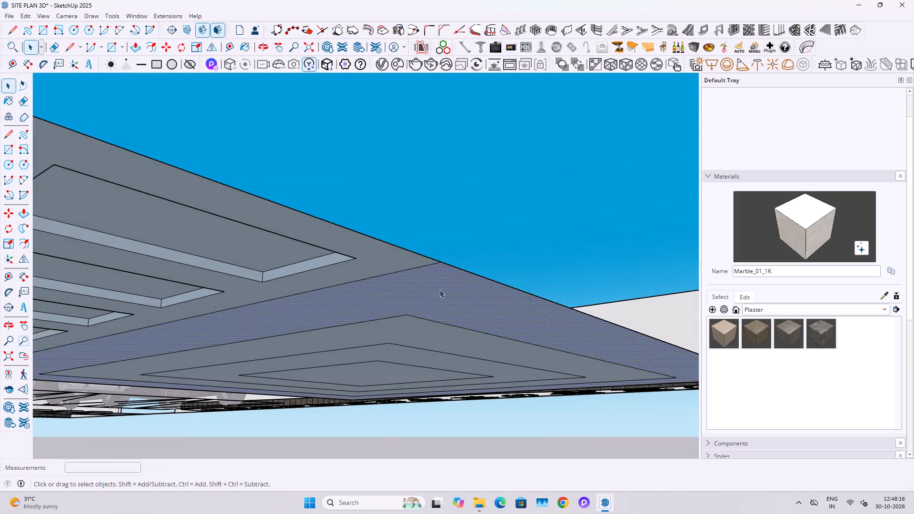
{"action": "middle_click_drag", "start_coordinate": [439, 289], "coordinate": [422, 310]}
{"action": "key", "text": "p"}
{"action": "left_click", "coordinate": [422, 310]}
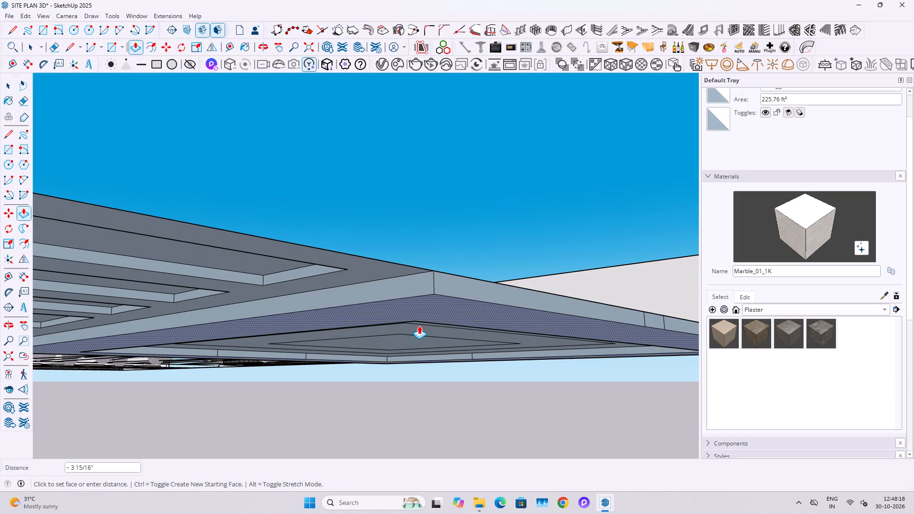
{"action": "type", "text": "2'"}
{"action": "key", "text": "Return"}
Copy the second square ring with its edges 2'6" straight down from its original level.
{"action": "middle_click_drag", "start_coordinate": [421, 324], "coordinate": [350, 450]}
{"action": "scroll", "coordinate": [412, 333], "scroll_direction": "down", "scroll_amount": 3}
{"action": "middle_click_drag", "start_coordinate": [443, 277], "coordinate": [349, 386]}
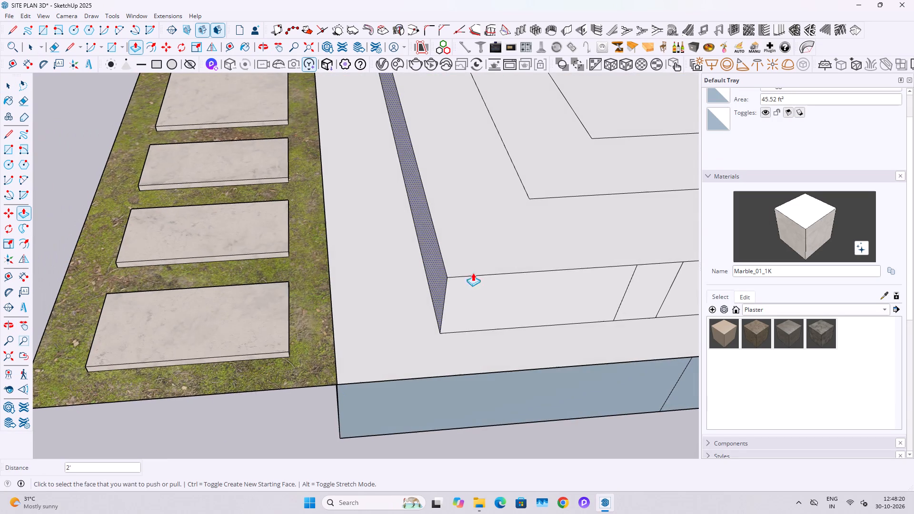
{"action": "middle_click_drag", "start_coordinate": [486, 321], "coordinate": [509, 207]}
{"action": "middle_click_drag", "start_coordinate": [467, 329], "coordinate": [476, 184]}
{"action": "middle_click_drag", "start_coordinate": [447, 416], "coordinate": [444, 321]}
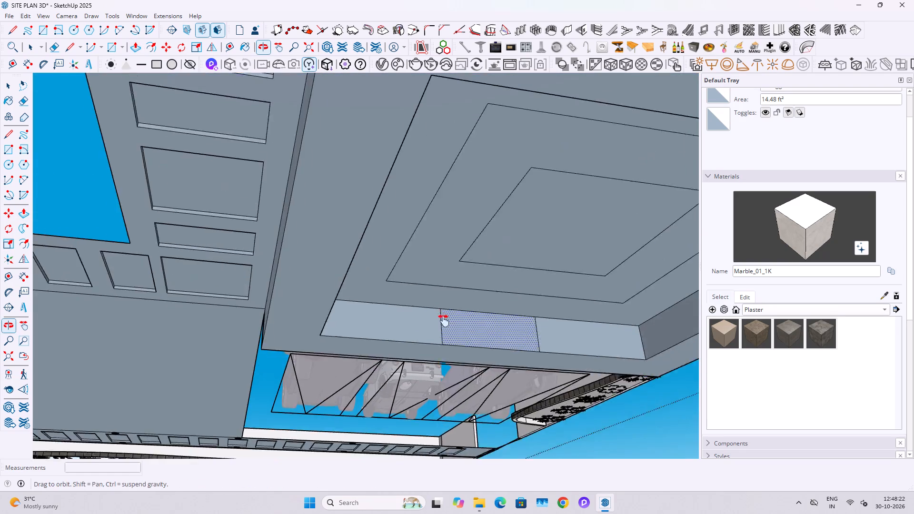
{"action": "middle_click_drag", "start_coordinate": [444, 321], "coordinate": [444, 295]}
{"action": "left_click", "coordinate": [368, 223]}
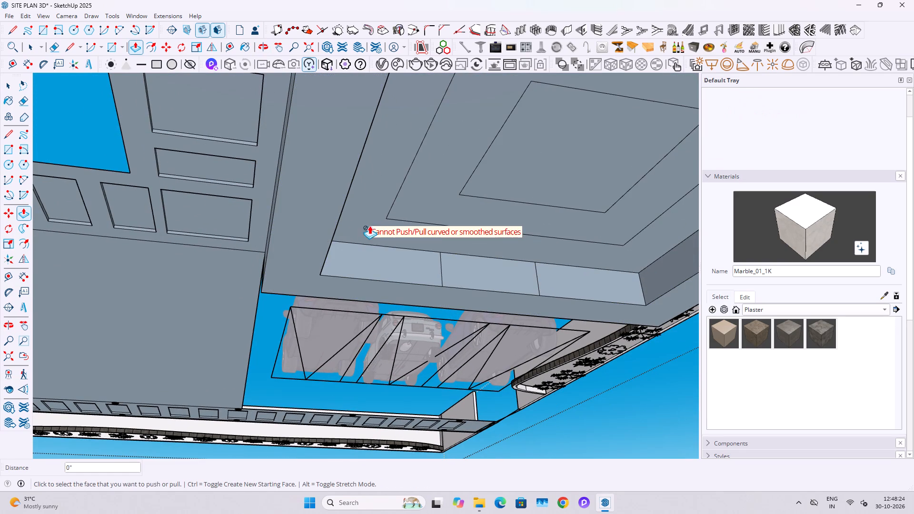
{"action": "key", "text": "space"}
{"action": "double_click", "coordinate": [377, 213]}
{"action": "key", "text": "m"}
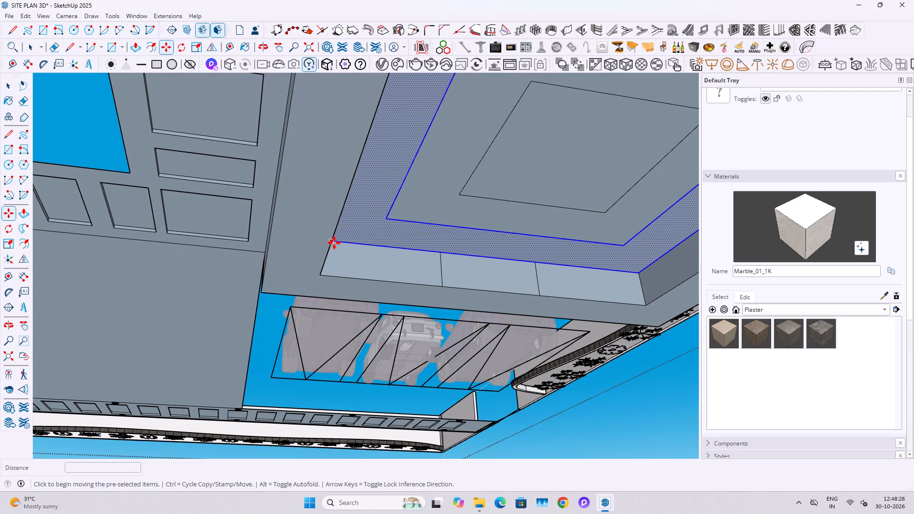
{"action": "left_click", "coordinate": [334, 243]}
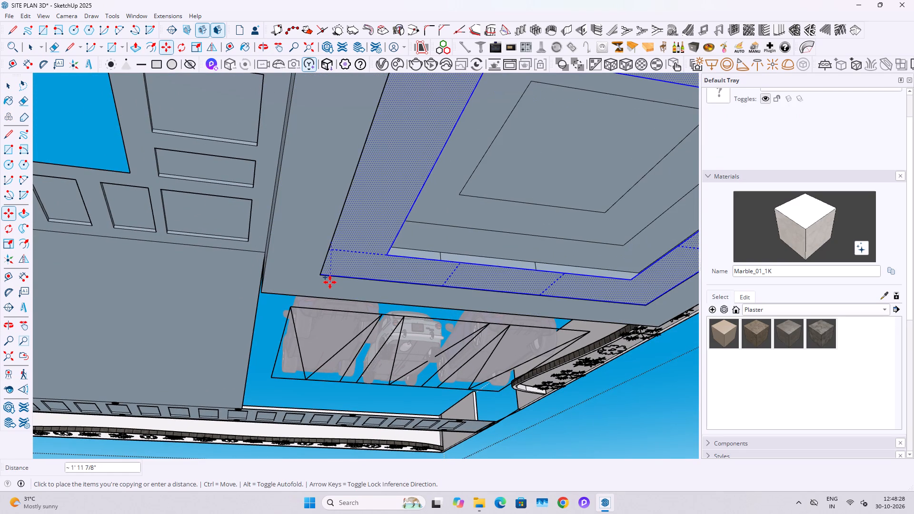
{"action": "type", "text": "2'6\""}
{"action": "key", "text": "Return"}
{"action": "key", "text": "space"}
Draw 6" vertical edges at two corners, joining the extruded outer ring's underside to the lowered copy of the second square ring.
{"action": "middle_click_drag", "start_coordinate": [329, 275], "coordinate": [359, 299]}
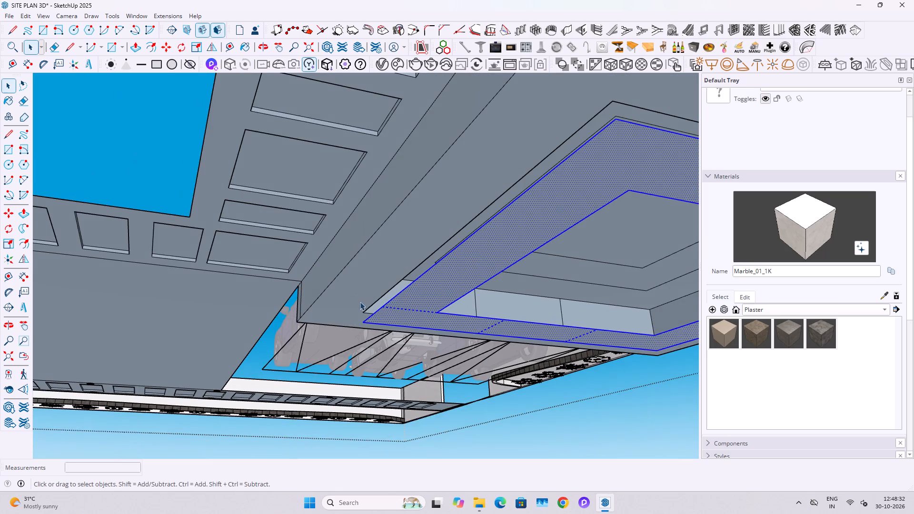
{"action": "scroll", "coordinate": [360, 304], "scroll_direction": "up", "scroll_amount": 1}
{"action": "key", "text": "l"}
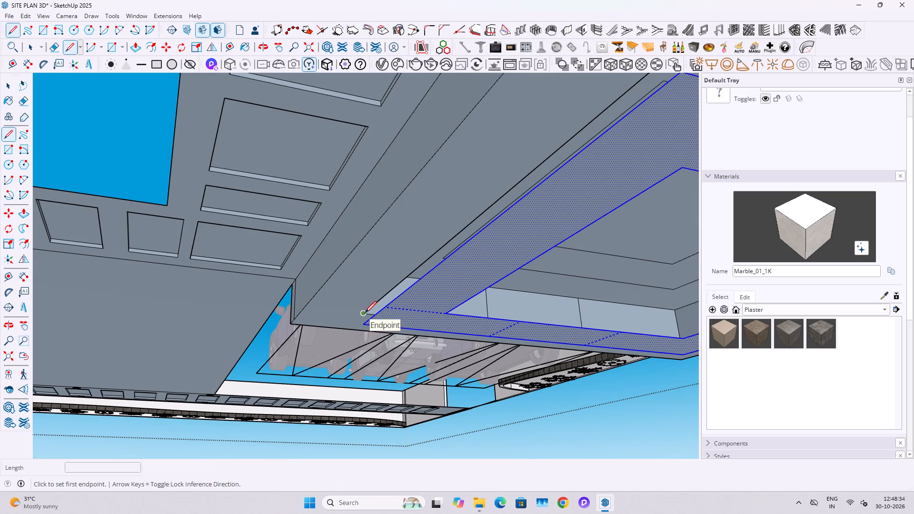
{"action": "left_click", "coordinate": [365, 314]}
{"action": "left_click", "coordinate": [363, 323]}
{"action": "key", "text": "space"}
{"action": "scroll", "coordinate": [362, 324], "scroll_direction": "down", "scroll_amount": 3}
{"action": "middle_click_drag", "start_coordinate": [486, 236], "coordinate": [407, 289], "text": "shift"}
{"action": "scroll", "coordinate": [418, 282], "scroll_direction": "up", "scroll_amount": 1}
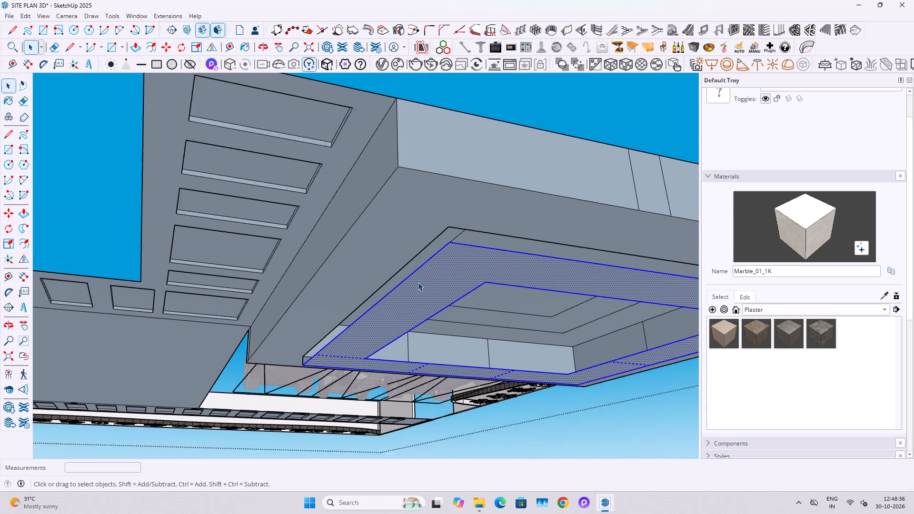
{"action": "scroll", "coordinate": [418, 282], "scroll_direction": "up", "scroll_amount": 1}
{"action": "key", "text": "l"}
{"action": "left_click", "coordinate": [451, 223]}
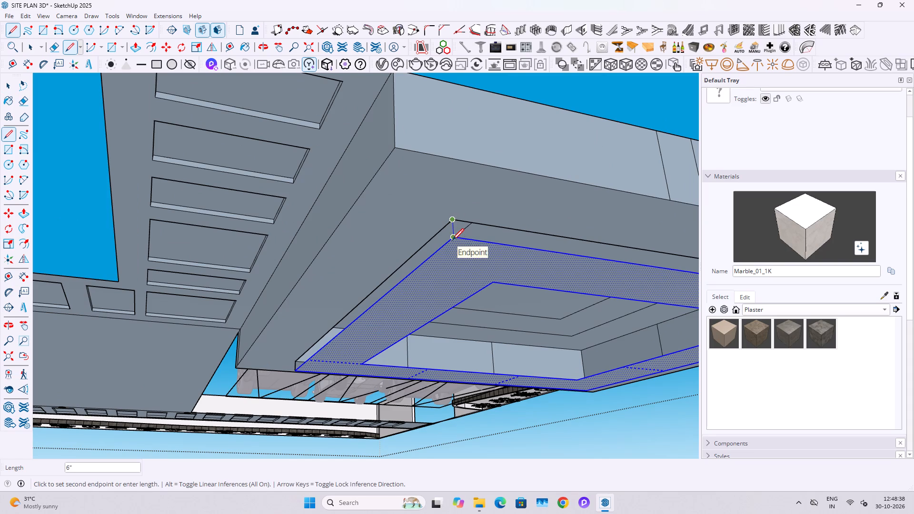
{"action": "left_click", "coordinate": [452, 241]}
Draw 6" vertical edges at the other two corners between the extruded outer ring and the lowered square ring.
{"action": "middle_click_drag", "start_coordinate": [523, 268], "coordinate": [300, 316]}
{"action": "middle_click_drag", "start_coordinate": [527, 328], "coordinate": [231, 323], "text": "shift"}
{"action": "scroll", "coordinate": [547, 344], "scroll_direction": "up", "scroll_amount": 1}
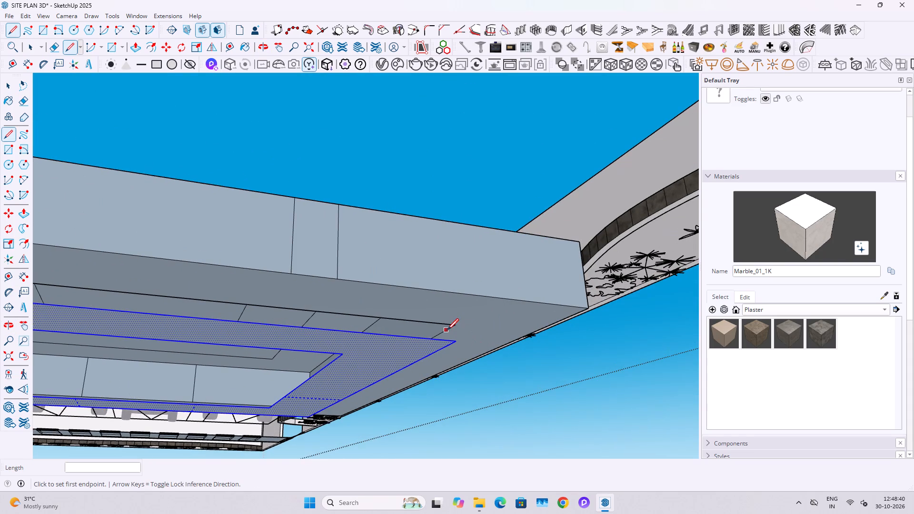
{"action": "left_click", "coordinate": [451, 326]}
{"action": "left_click", "coordinate": [454, 341]}
{"action": "middle_click_drag", "start_coordinate": [458, 341], "coordinate": [376, 282]}
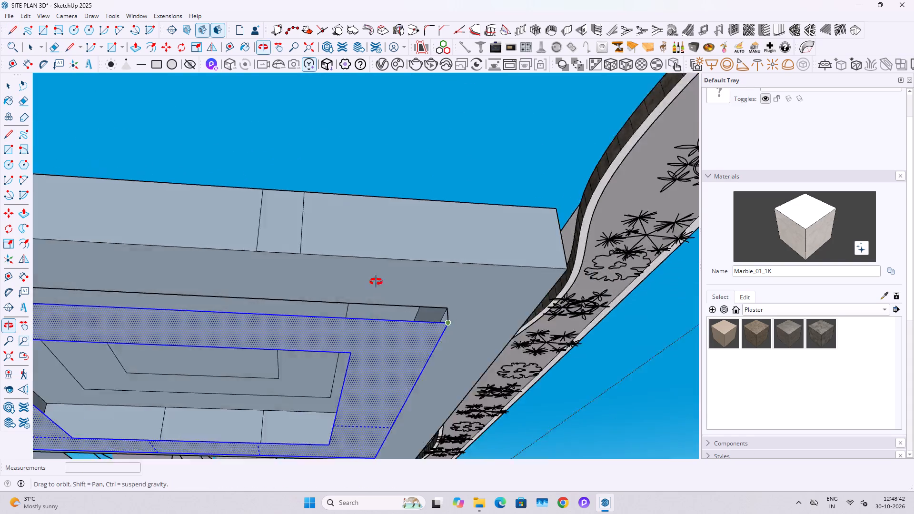
{"action": "middle_click_drag", "start_coordinate": [376, 282], "coordinate": [373, 280]}
{"action": "middle_click_drag", "start_coordinate": [438, 364], "coordinate": [423, 240]}
{"action": "scroll", "coordinate": [423, 246], "scroll_direction": "up", "scroll_amount": 1, "text": "shift"}
{"action": "middle_click_drag", "start_coordinate": [439, 348], "coordinate": [426, 248], "text": "shift"}
{"action": "middle_click_drag", "start_coordinate": [409, 322], "coordinate": [262, 305]}
{"action": "scroll", "coordinate": [251, 307], "scroll_direction": "up", "scroll_amount": 3}
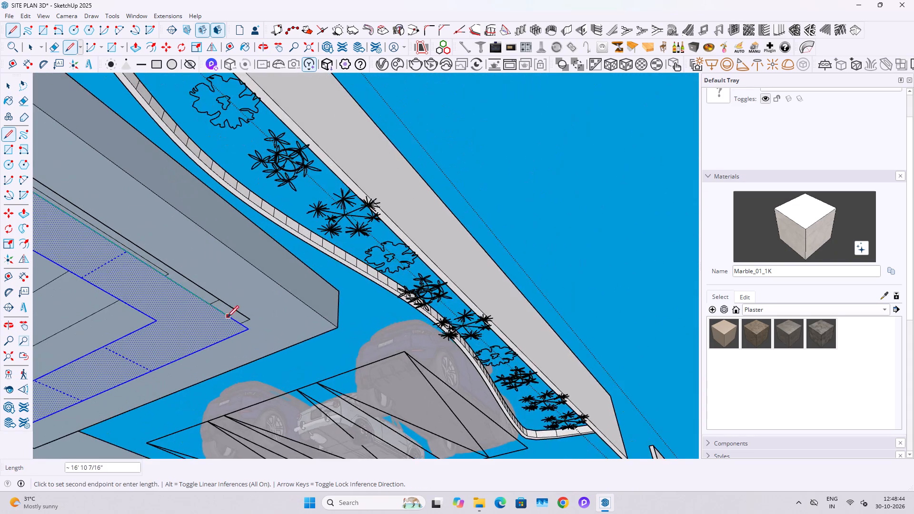
{"action": "scroll", "coordinate": [227, 318], "scroll_direction": "up", "scroll_amount": 2}
{"action": "key", "text": "space"}
{"action": "type", "text": "L"}
{"action": "left_click", "coordinate": [255, 319]}
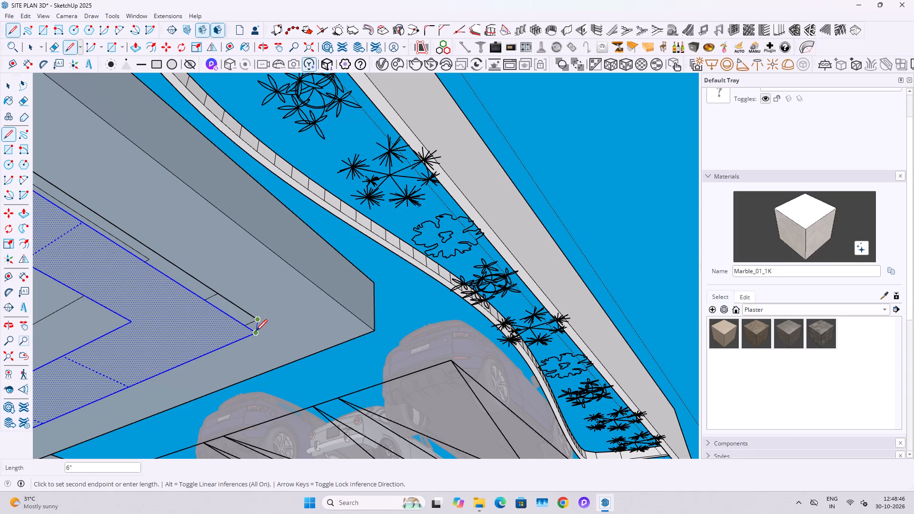
{"action": "left_click", "coordinate": [256, 332]}
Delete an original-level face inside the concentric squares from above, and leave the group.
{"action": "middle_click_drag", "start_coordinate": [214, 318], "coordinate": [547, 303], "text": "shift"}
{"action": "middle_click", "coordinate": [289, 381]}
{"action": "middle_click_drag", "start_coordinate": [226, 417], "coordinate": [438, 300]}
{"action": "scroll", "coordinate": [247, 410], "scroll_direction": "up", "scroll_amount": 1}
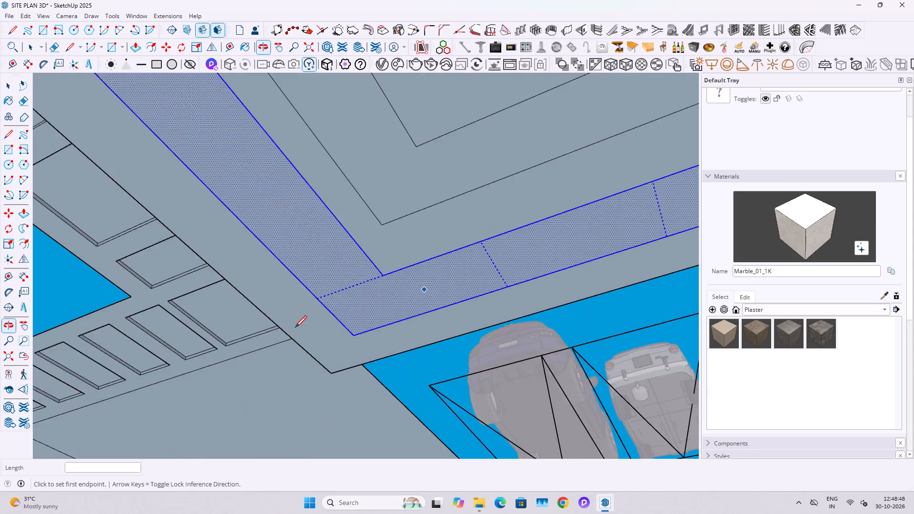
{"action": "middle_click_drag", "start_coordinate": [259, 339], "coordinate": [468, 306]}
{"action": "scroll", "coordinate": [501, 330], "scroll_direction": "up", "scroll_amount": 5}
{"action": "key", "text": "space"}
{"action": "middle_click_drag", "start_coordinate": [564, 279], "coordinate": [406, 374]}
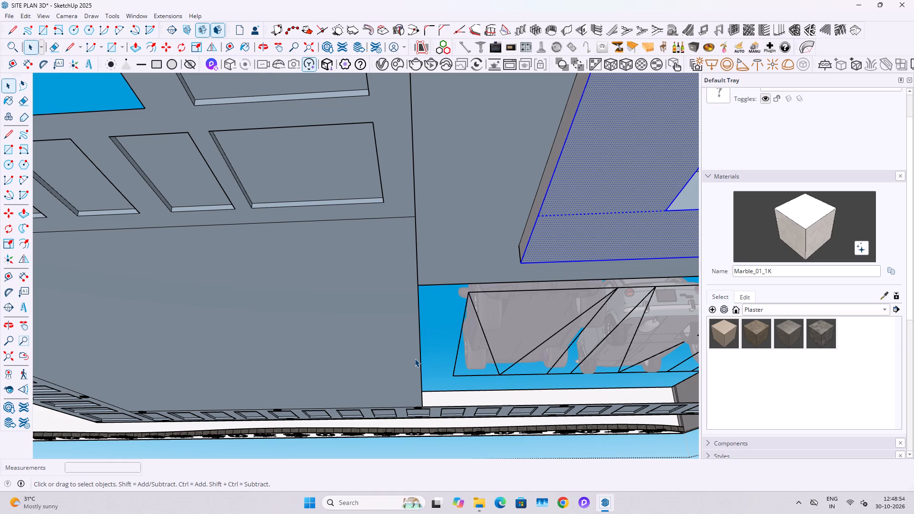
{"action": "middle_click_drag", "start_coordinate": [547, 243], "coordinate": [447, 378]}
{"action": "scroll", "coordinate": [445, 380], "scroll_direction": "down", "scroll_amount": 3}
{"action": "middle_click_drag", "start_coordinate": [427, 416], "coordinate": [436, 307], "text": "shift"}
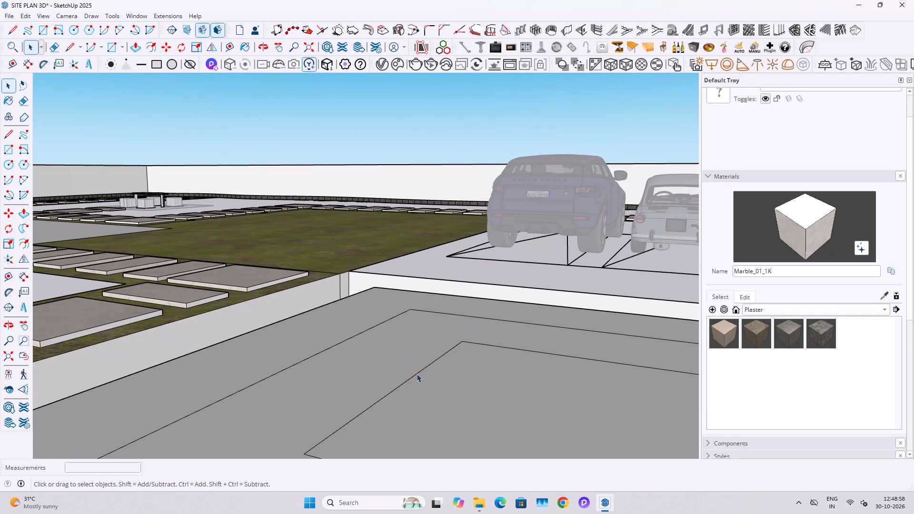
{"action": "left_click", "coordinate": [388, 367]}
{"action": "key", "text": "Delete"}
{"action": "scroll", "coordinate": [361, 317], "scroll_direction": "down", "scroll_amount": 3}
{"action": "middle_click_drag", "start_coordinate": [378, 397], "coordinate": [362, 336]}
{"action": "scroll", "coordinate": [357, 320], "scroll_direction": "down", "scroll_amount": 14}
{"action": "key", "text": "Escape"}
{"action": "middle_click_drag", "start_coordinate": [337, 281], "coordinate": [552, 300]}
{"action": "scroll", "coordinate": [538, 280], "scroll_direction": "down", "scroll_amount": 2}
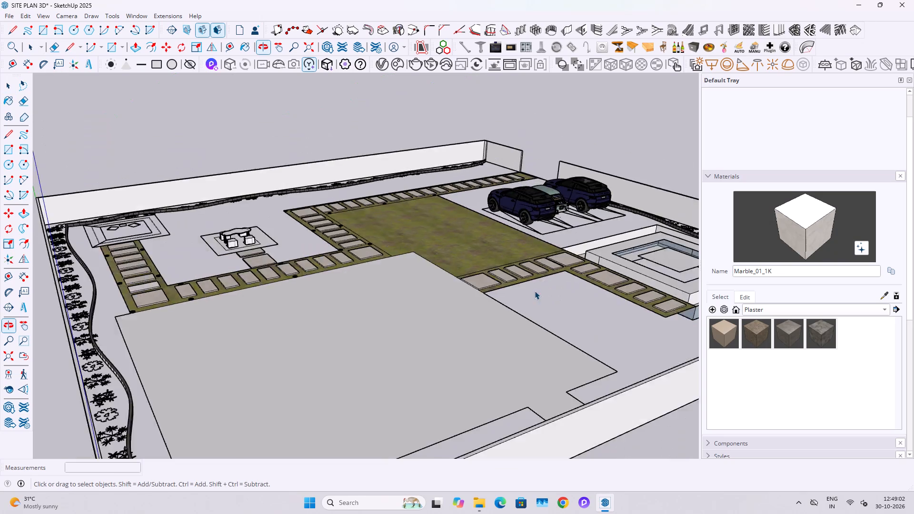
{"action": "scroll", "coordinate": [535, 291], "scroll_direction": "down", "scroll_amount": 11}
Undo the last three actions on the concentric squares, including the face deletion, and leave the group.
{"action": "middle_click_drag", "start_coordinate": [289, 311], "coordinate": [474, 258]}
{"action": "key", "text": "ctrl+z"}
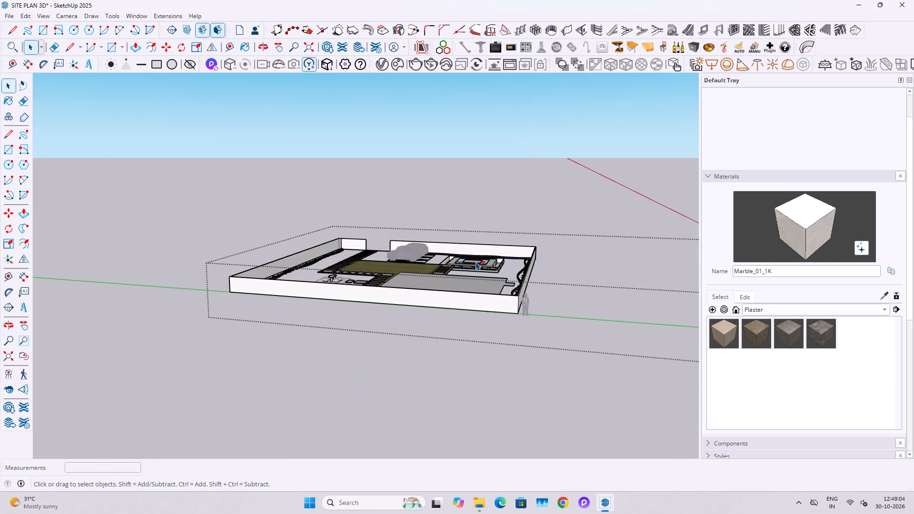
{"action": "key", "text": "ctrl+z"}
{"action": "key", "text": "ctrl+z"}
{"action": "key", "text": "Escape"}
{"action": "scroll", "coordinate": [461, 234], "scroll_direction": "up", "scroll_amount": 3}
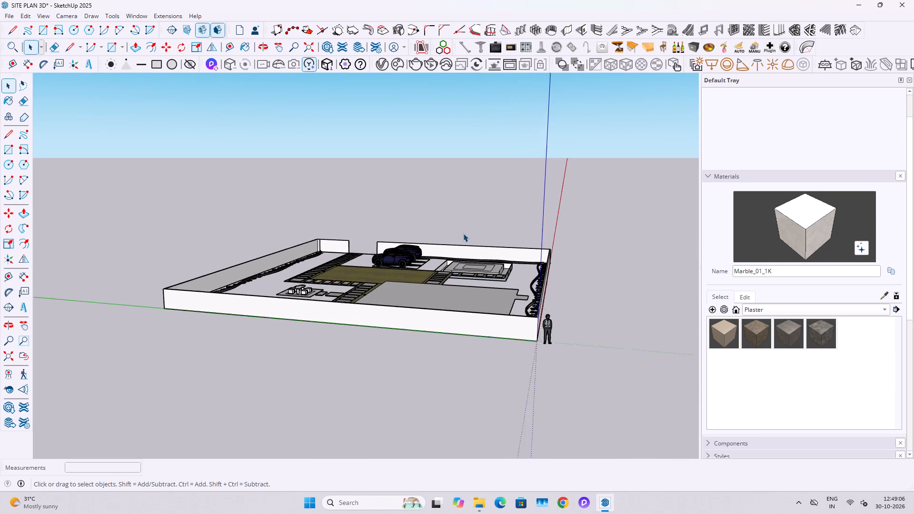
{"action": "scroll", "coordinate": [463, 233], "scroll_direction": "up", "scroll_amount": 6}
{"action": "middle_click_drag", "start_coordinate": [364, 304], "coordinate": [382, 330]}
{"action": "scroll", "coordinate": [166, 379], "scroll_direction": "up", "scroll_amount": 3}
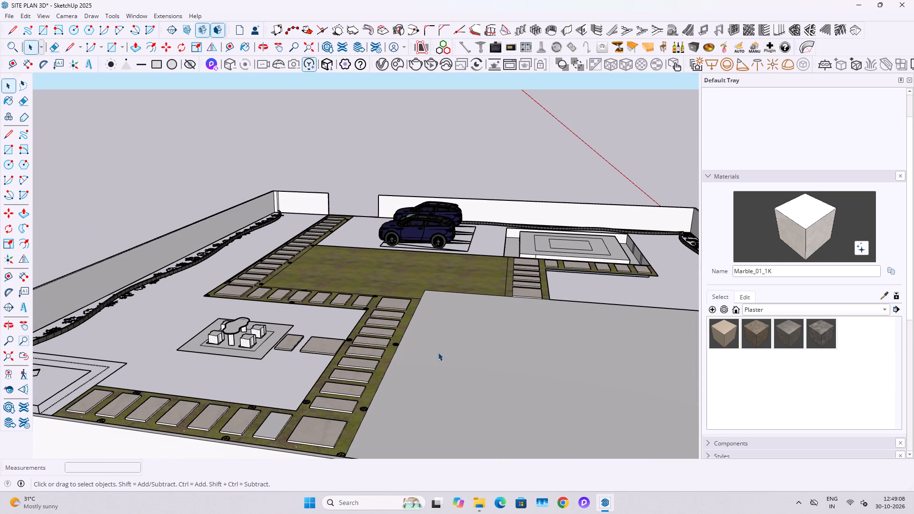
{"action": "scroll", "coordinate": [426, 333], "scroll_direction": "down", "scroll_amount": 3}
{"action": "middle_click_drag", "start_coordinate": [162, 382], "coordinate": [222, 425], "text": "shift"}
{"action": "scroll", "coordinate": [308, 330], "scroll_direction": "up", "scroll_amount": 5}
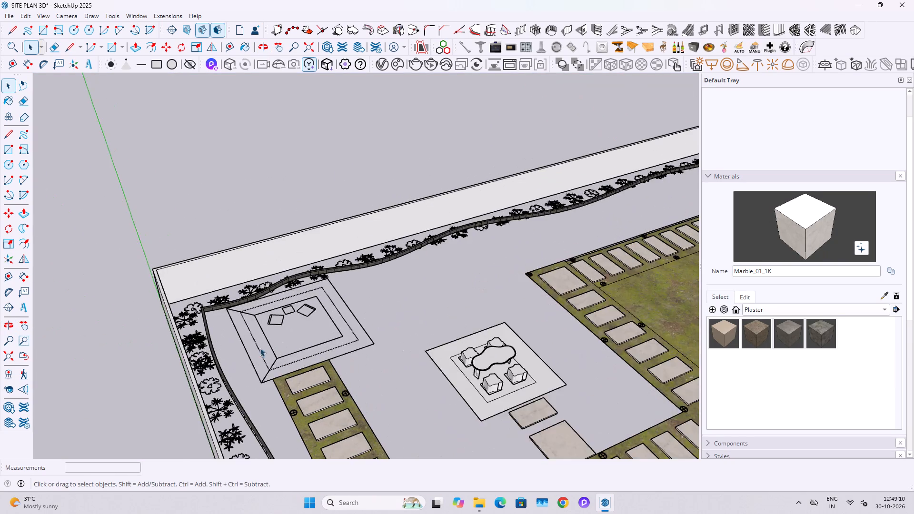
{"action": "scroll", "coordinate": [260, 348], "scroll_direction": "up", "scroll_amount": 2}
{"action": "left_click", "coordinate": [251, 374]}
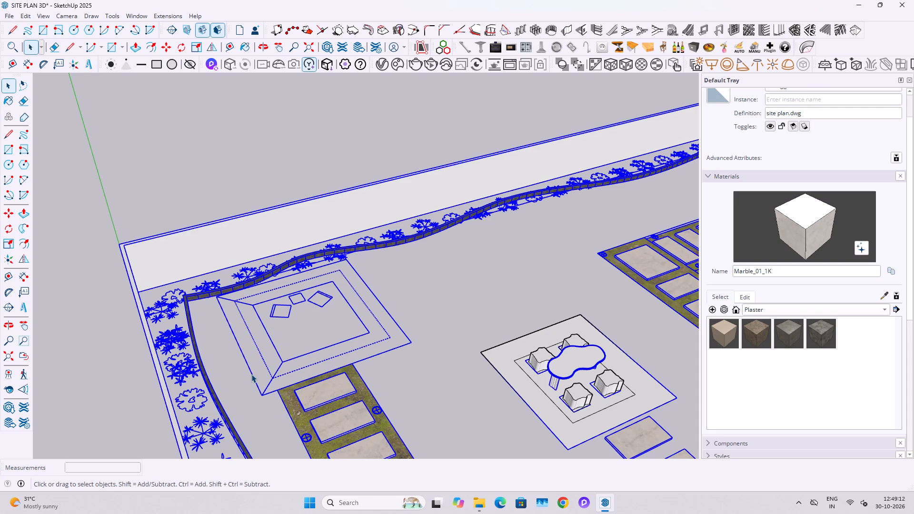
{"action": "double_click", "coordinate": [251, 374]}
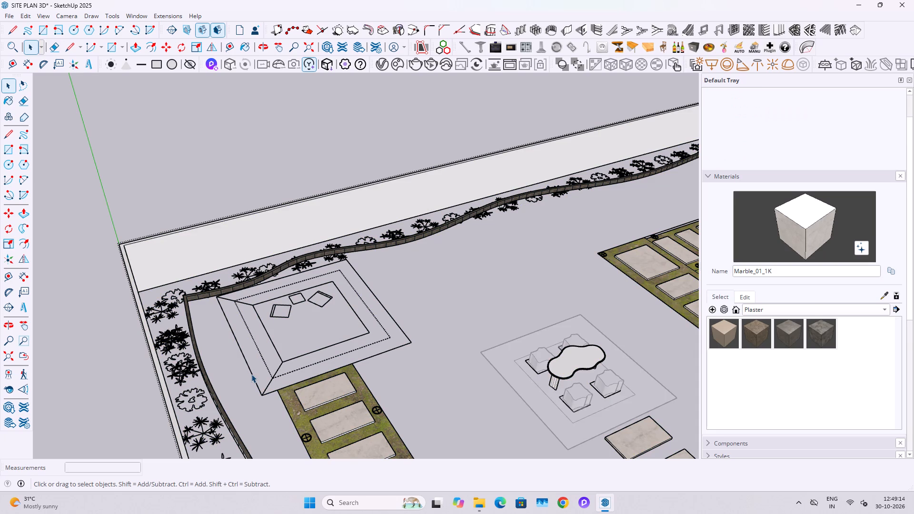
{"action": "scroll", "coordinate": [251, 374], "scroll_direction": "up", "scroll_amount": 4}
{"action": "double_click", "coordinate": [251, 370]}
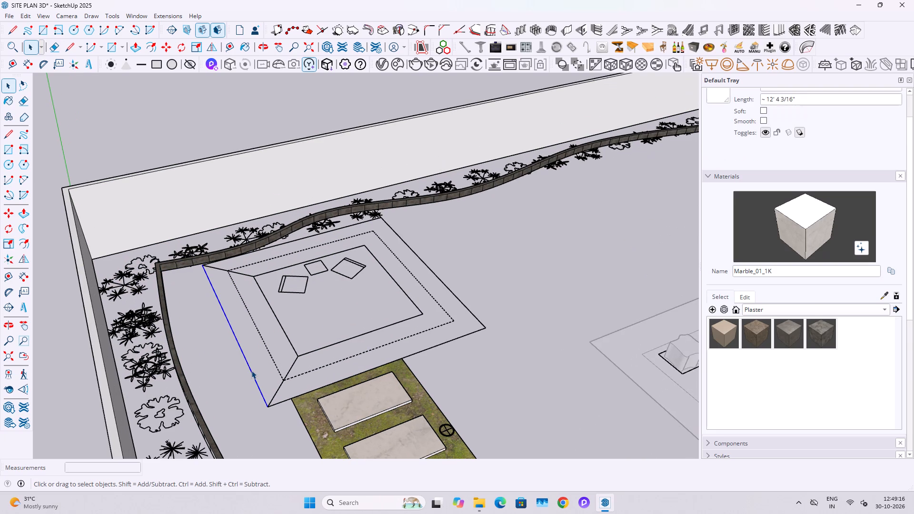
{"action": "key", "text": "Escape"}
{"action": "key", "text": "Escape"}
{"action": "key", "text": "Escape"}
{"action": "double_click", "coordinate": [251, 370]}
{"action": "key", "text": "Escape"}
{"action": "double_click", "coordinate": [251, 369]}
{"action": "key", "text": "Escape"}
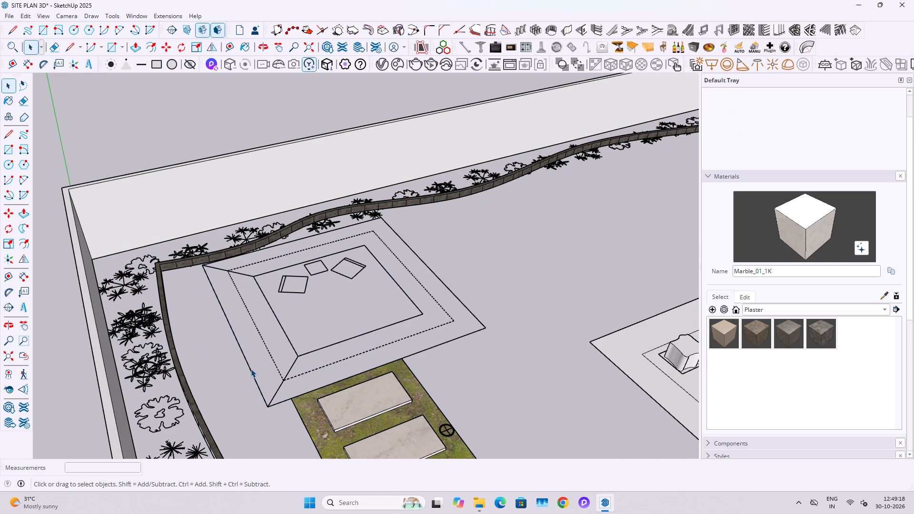
Draw a rectangle over the outermost outline of the corner seating area by the planting bed, about 12'4" along its side.
{"action": "key", "text": "r"}
{"action": "scroll", "coordinate": [236, 267], "scroll_direction": "up", "scroll_amount": 6}
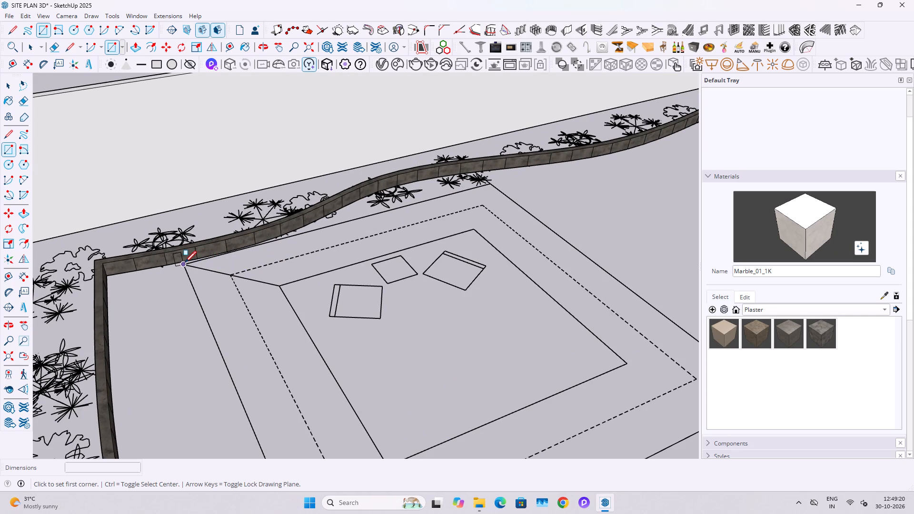
{"action": "left_click", "coordinate": [185, 264]}
{"action": "scroll", "coordinate": [195, 268], "scroll_direction": "down", "scroll_amount": 3}
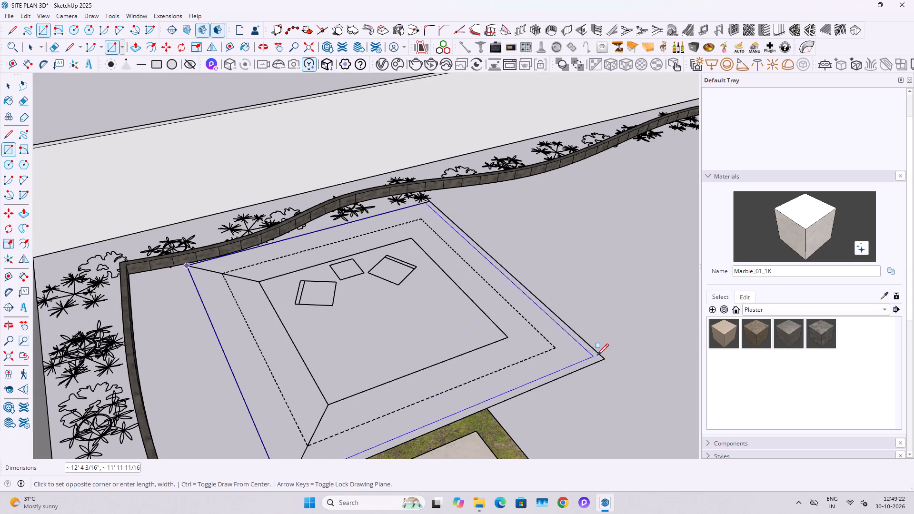
{"action": "left_click", "coordinate": [602, 359]}
{"action": "key", "text": "space"}
{"action": "left_click", "coordinate": [224, 342]}
{"action": "left_click", "coordinate": [363, 340]}
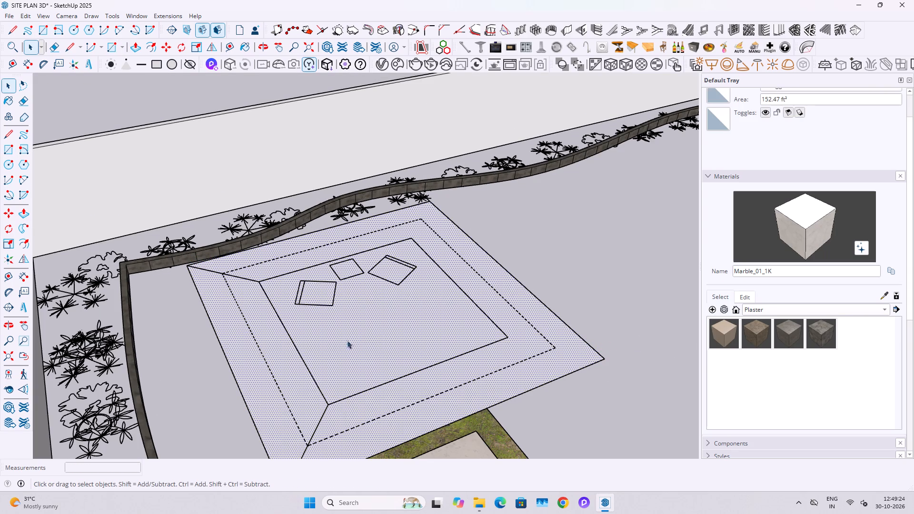
Draw a rectangle over the innermost outline around the chairs to split the corner seating area's face.
{"action": "scroll", "coordinate": [335, 340], "scroll_direction": "down", "scroll_amount": 4}
{"action": "scroll", "coordinate": [324, 341], "scroll_direction": "up", "scroll_amount": 4}
{"action": "key", "text": "r"}
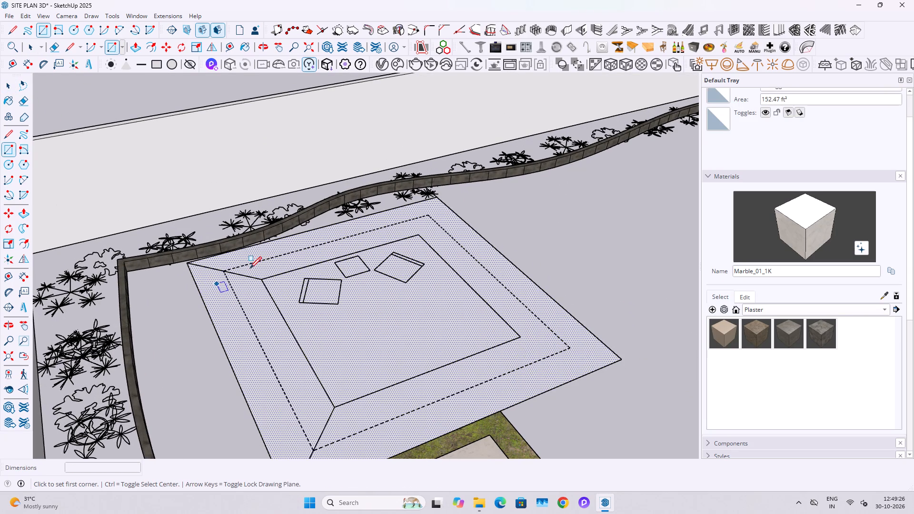
{"action": "left_click", "coordinate": [265, 280]}
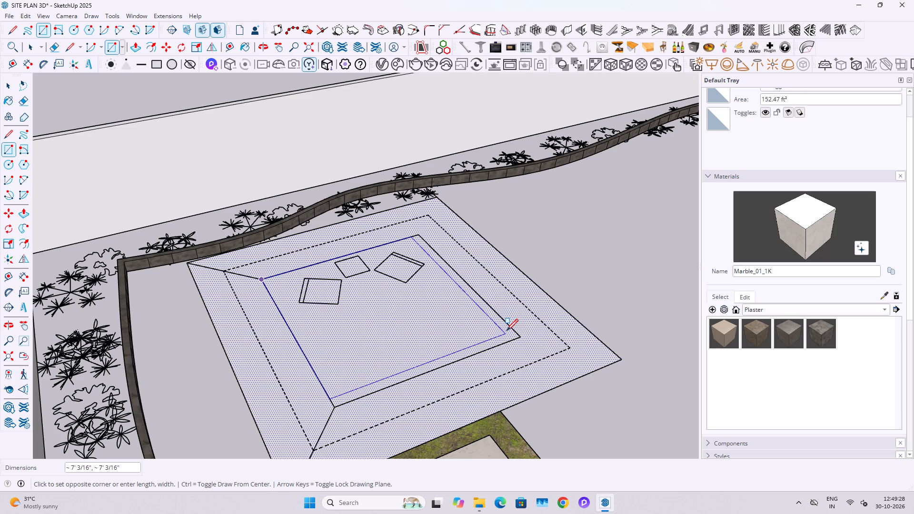
{"action": "left_click", "coordinate": [517, 336]}
{"action": "key", "text": "space"}
{"action": "left_click", "coordinate": [308, 350]}
{"action": "left_click", "coordinate": [284, 364]}
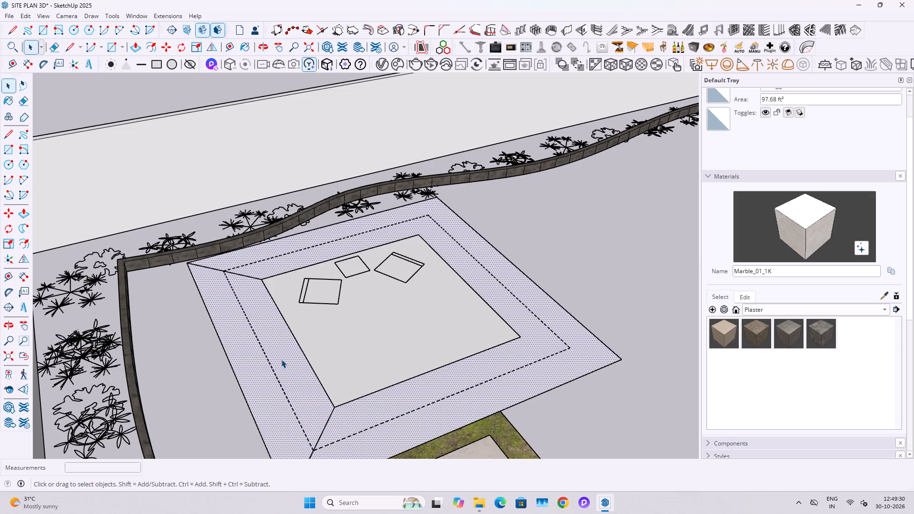
Draw a rectangle about 9'9" square over the dashed middle outline to separate the corner seating area's outer ring.
{"action": "key", "text": "r"}
{"action": "left_click", "coordinate": [224, 275]}
{"action": "key", "text": "space"}
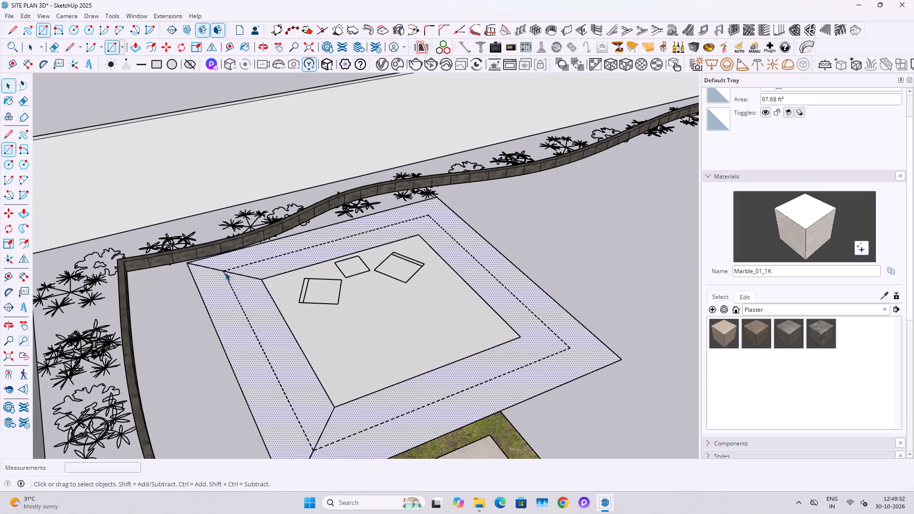
{"action": "type", "text": "R"}
{"action": "left_click", "coordinate": [222, 270]}
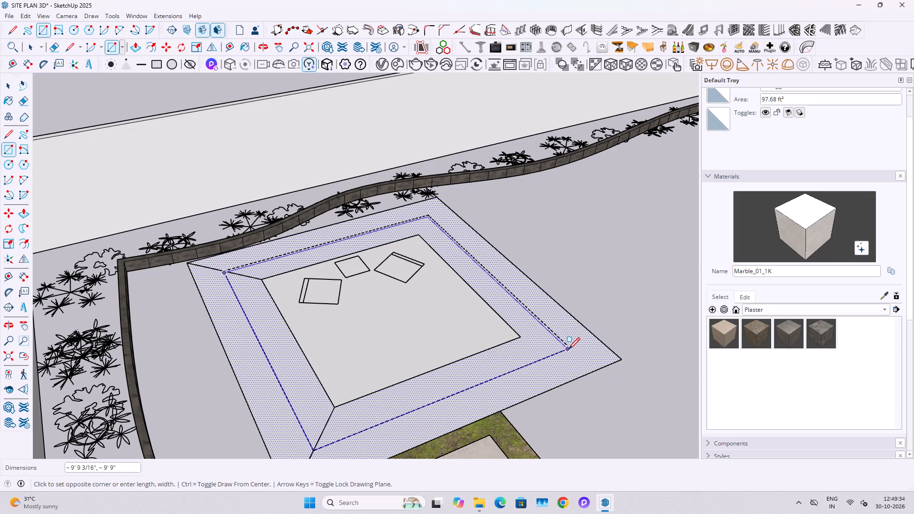
{"action": "left_click", "coordinate": [570, 347]}
{"action": "key", "text": "space"}
{"action": "left_click", "coordinate": [352, 419]}
{"action": "left_click", "coordinate": [328, 451]}
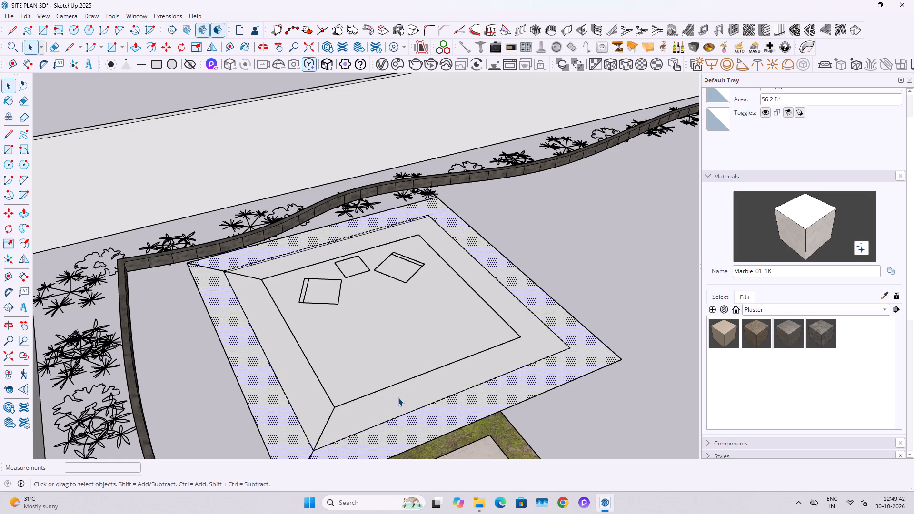
{"action": "key", "text": "Escape"}
Save the model and purge its unused items.
{"action": "key", "text": "ctrl+s"}
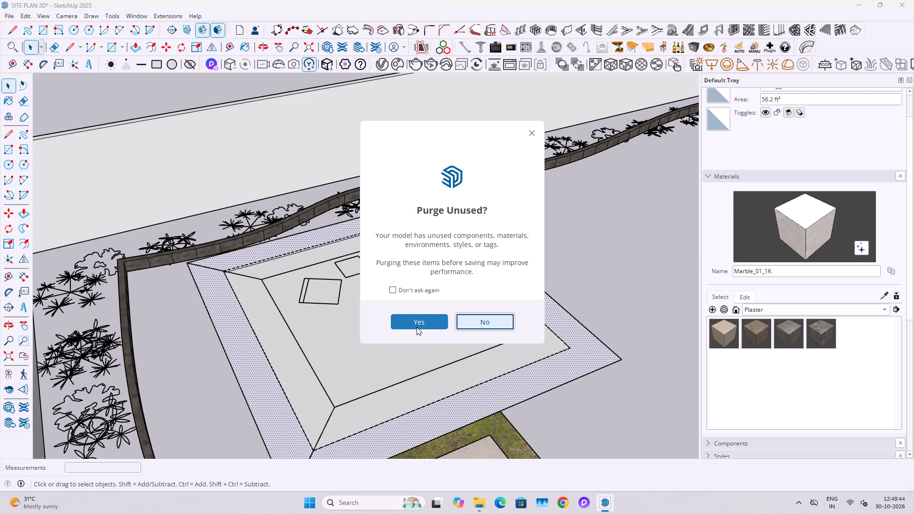
{"action": "left_click", "coordinate": [417, 326]}
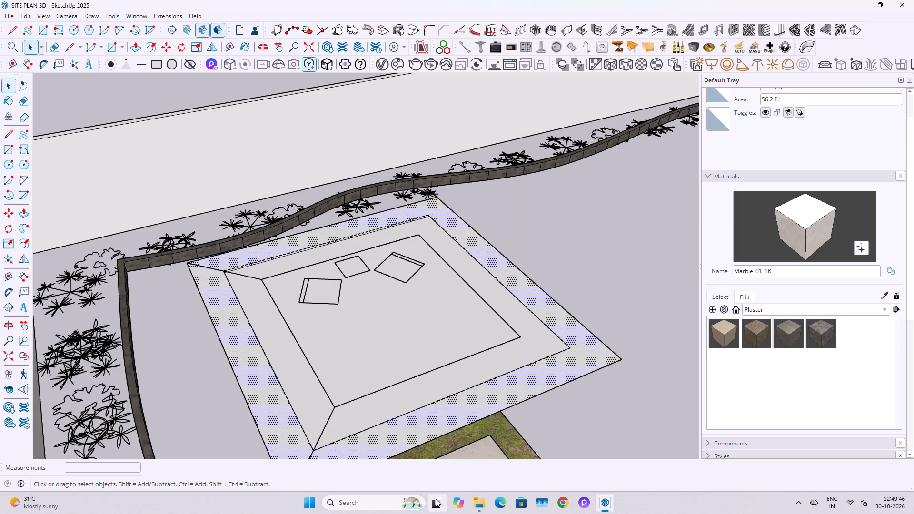
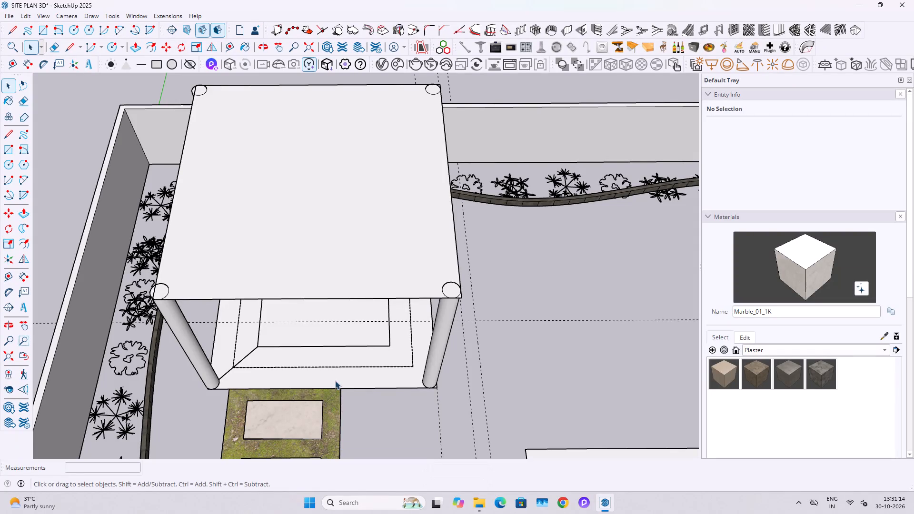
Offset the flat roof face on top of the corner seating area's columns outward by 3".
{"action": "key", "text": "space"}
{"action": "left_click", "coordinate": [277, 253]}
{"action": "key", "text": "f"}
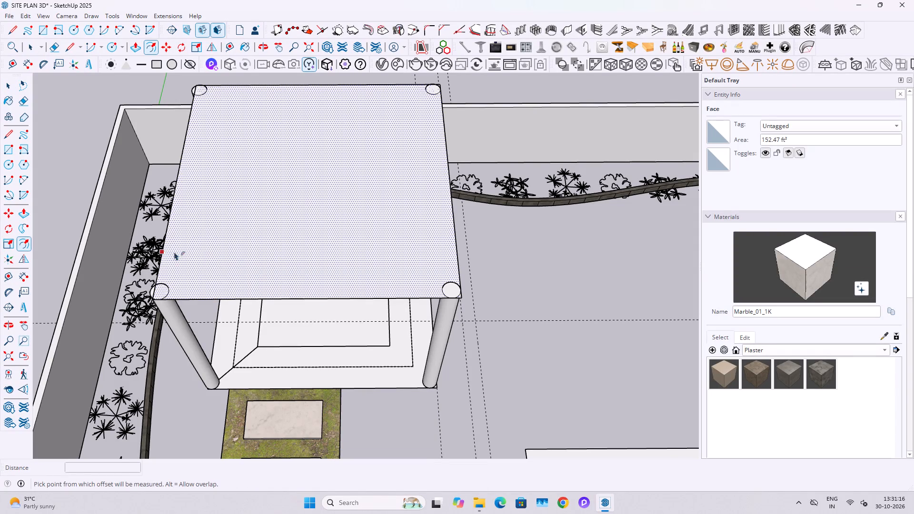
{"action": "left_click", "coordinate": [169, 252]}
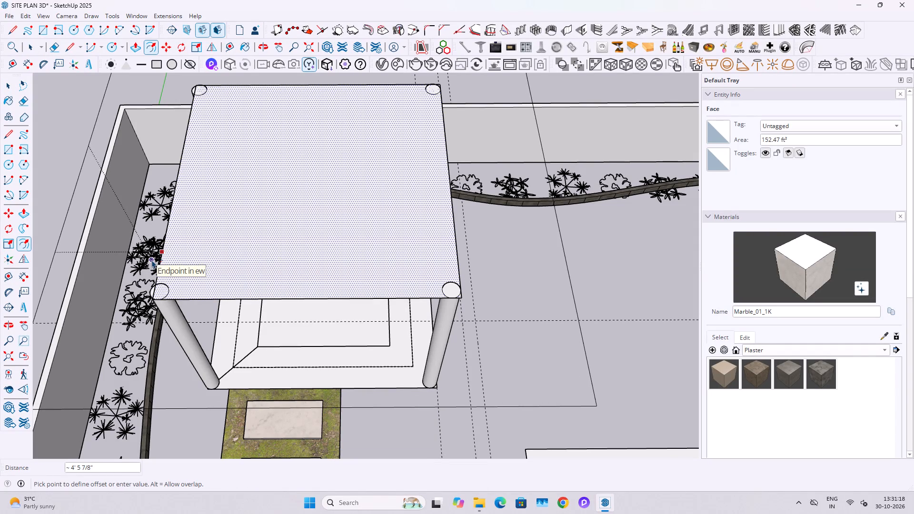
{"action": "type", "text": "3\""}
{"action": "key", "text": "Return"}
Delete the inner outline and its face, leaving one enlarged roof face over the columns.
{"action": "key", "text": "space"}
{"action": "left_click", "coordinate": [301, 263]}
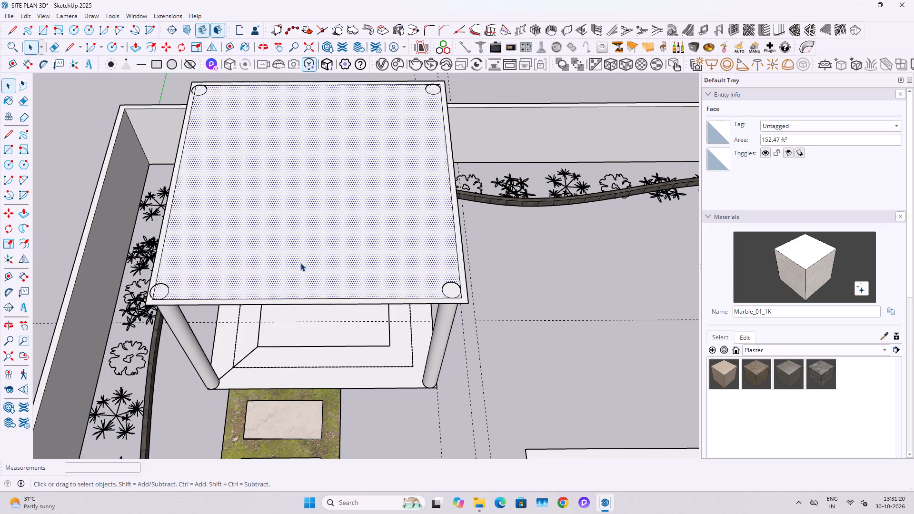
{"action": "double_click", "coordinate": [300, 263]}
{"action": "key", "text": "Delete"}
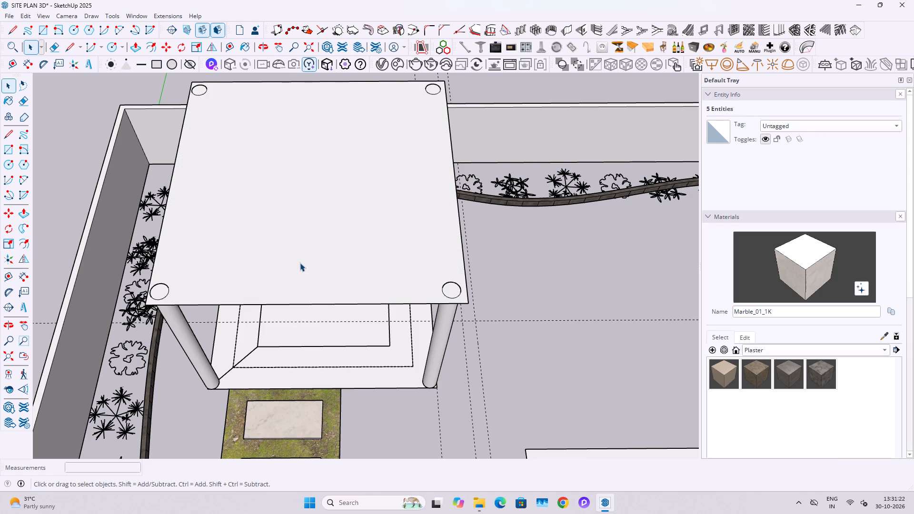
Create a hip roof from the enlarged roof face with a pitch of 35 and an overhang of 1".
{"action": "scroll", "coordinate": [299, 264], "scroll_direction": "down", "scroll_amount": 3}
{"action": "double_click", "coordinate": [286, 267]}
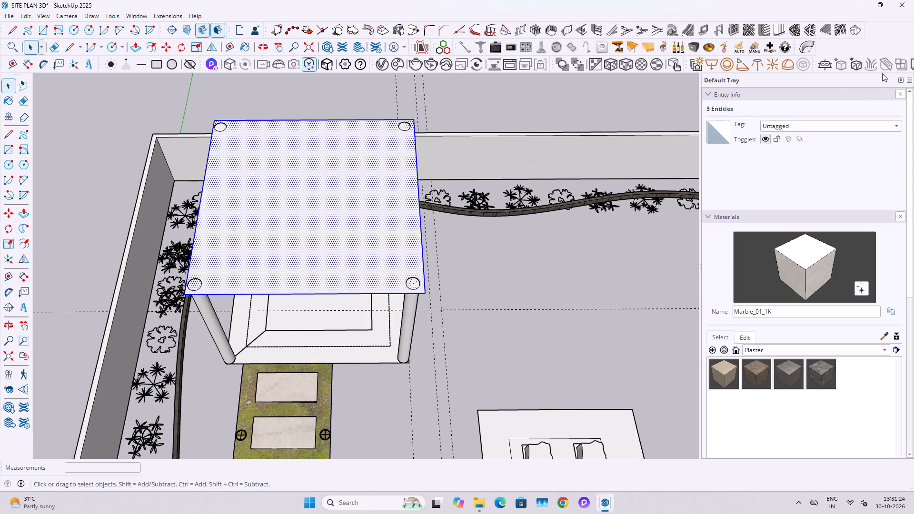
{"action": "left_click", "coordinate": [854, 33]}
{"action": "double_click", "coordinate": [170, 149]}
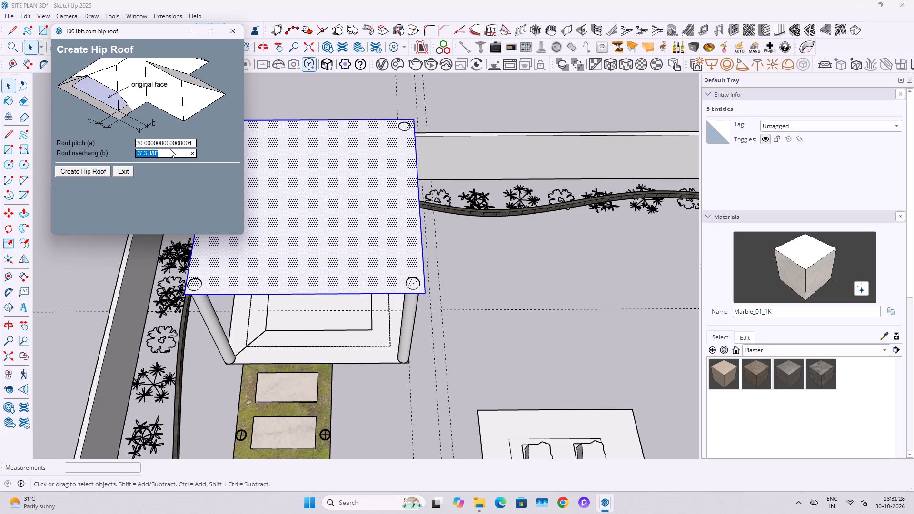
{"action": "type", "text": "1\""}
{"action": "key", "text": "Return"}
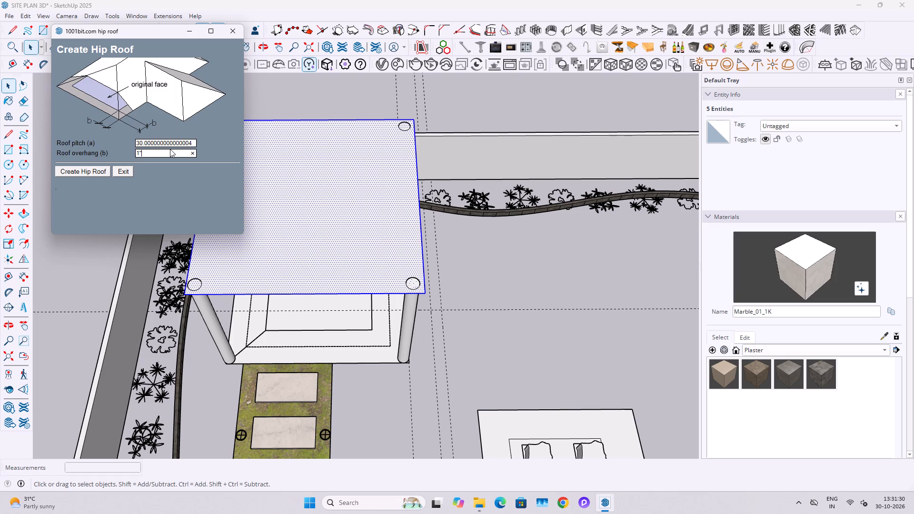
{"action": "left_click", "coordinate": [169, 142]}
{"action": "type", "text": "35"}
{"action": "key", "text": "Return"}
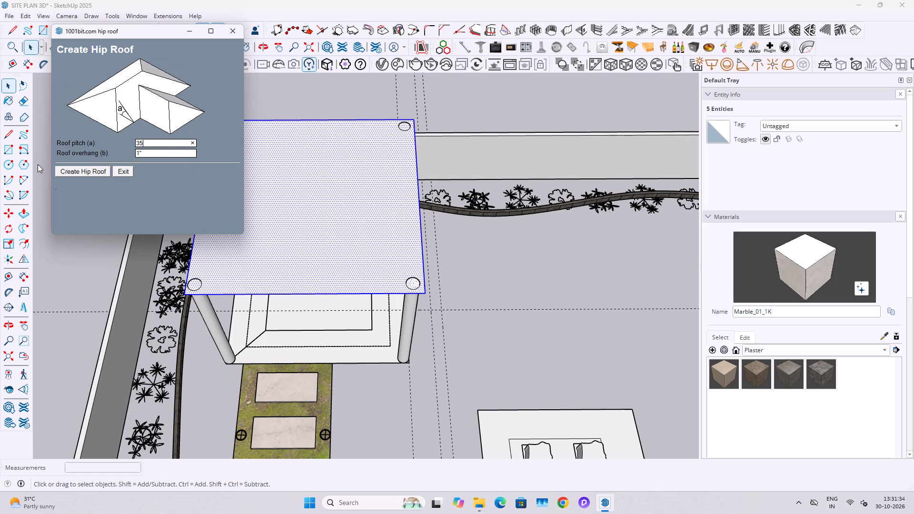
{"action": "left_click", "coordinate": [66, 174]}
Raise the outer ring face of the corner seating area's floor by 1'6" with Push/Pull.
{"action": "middle_click_drag", "start_coordinate": [336, 242], "coordinate": [639, 90]}
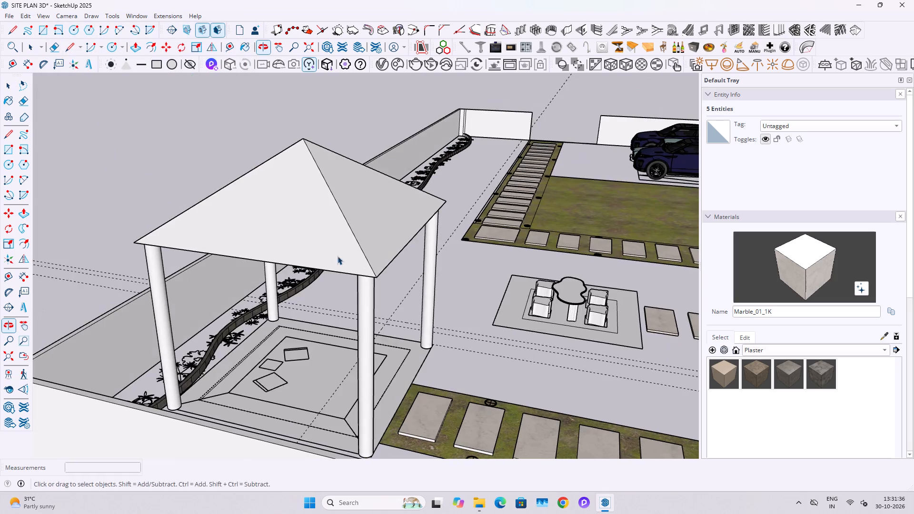
{"action": "middle_click_drag", "start_coordinate": [304, 270], "coordinate": [428, 195]}
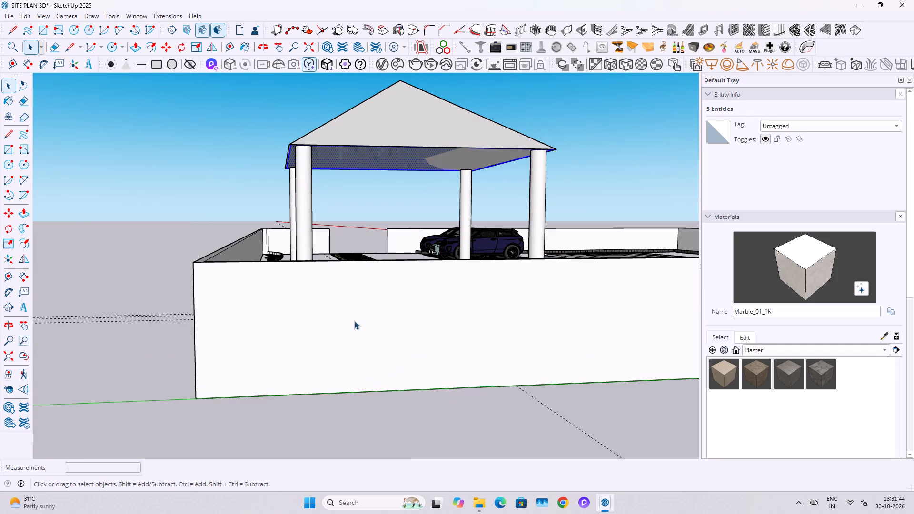
{"action": "middle_click_drag", "start_coordinate": [379, 256], "coordinate": [171, 336]}
{"action": "middle_click_drag", "start_coordinate": [271, 278], "coordinate": [29, 341]}
{"action": "scroll", "coordinate": [129, 425], "scroll_direction": "up", "scroll_amount": 3}
{"action": "left_click", "coordinate": [225, 387]}
{"action": "key", "text": "p"}
{"action": "left_click", "coordinate": [228, 384]}
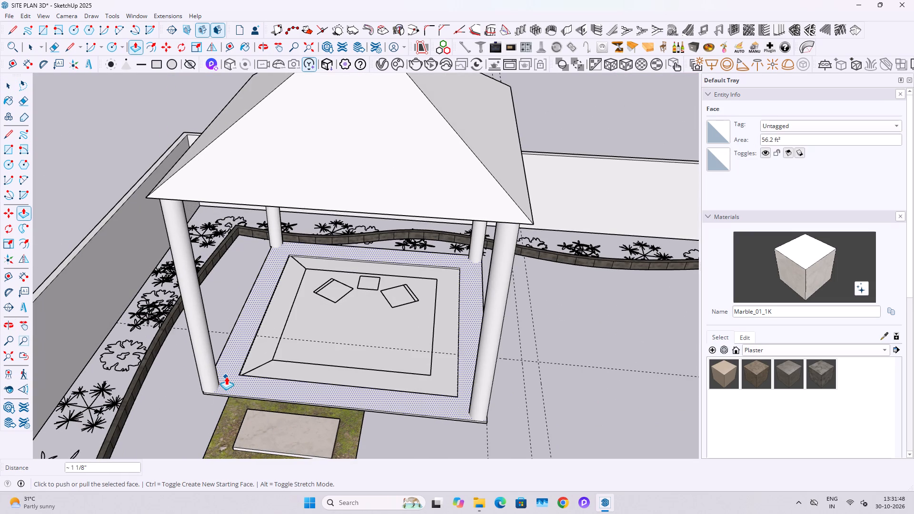
{"action": "key", "text": "ctrl+z"}
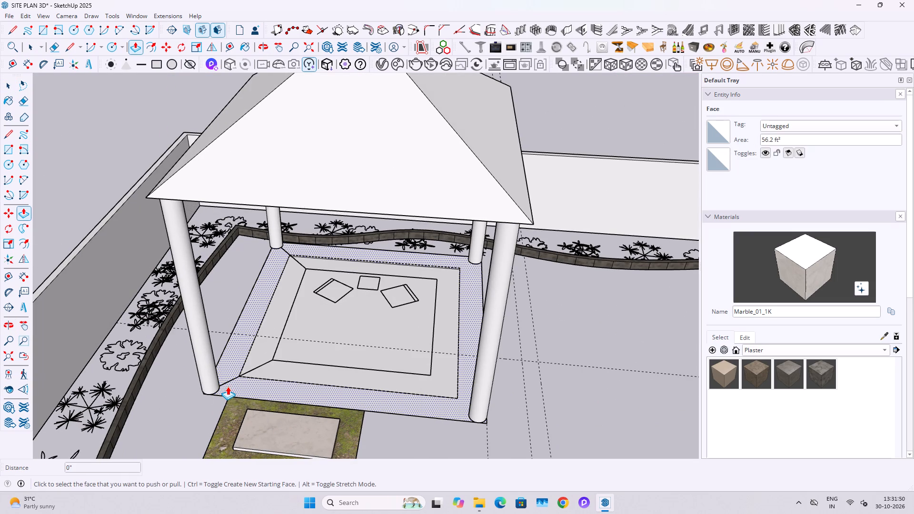
{"action": "left_click", "coordinate": [228, 386]}
{"action": "type", "text": "1'6\""}
{"action": "key", "text": "Return"}
{"action": "key", "text": "space"}
Place guides along both side edges of the paving slab nearest the seating area, running across the raised ring.
{"action": "middle_click_drag", "start_coordinate": [267, 385], "coordinate": [425, 337]}
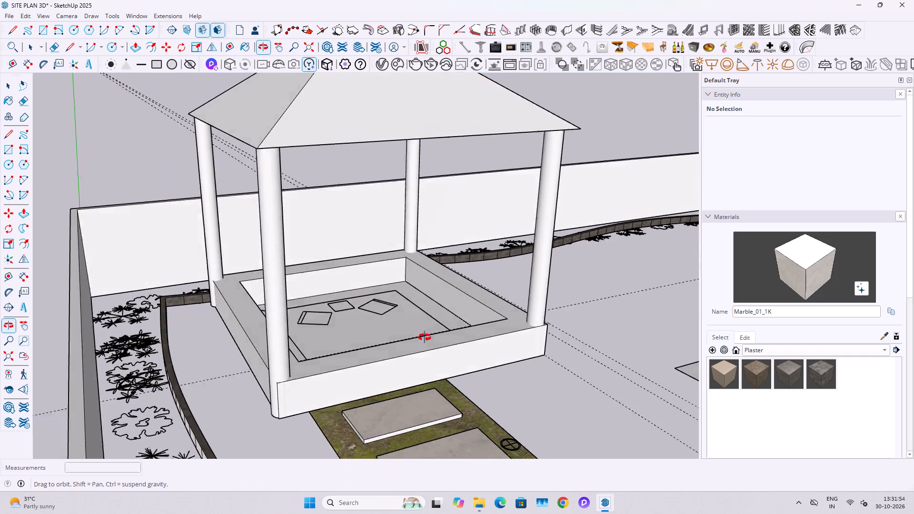
{"action": "middle_click_drag", "start_coordinate": [425, 337], "coordinate": [300, 370]}
{"action": "middle_click_drag", "start_coordinate": [416, 380], "coordinate": [411, 308], "text": "shift"}
{"action": "scroll", "coordinate": [280, 375], "scroll_direction": "up", "scroll_amount": 3}
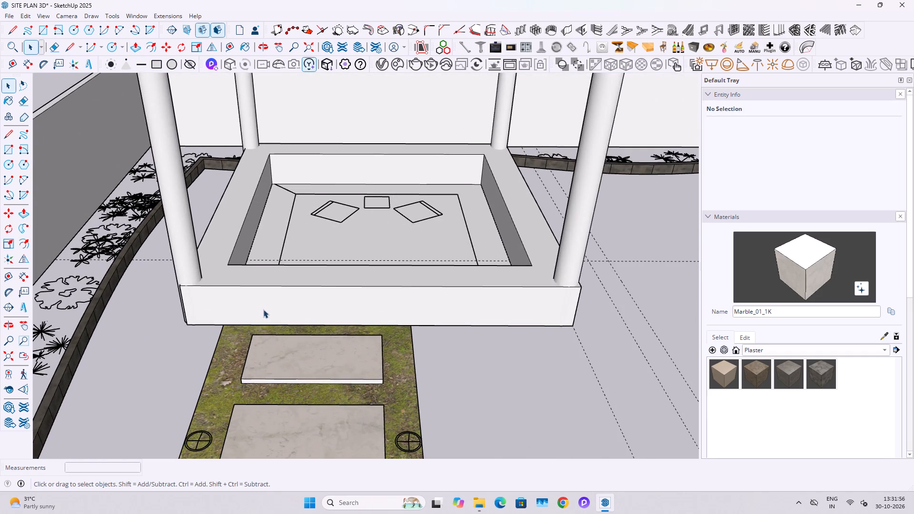
{"action": "left_click", "coordinate": [263, 309]}
{"action": "scroll", "coordinate": [252, 318], "scroll_direction": "up", "scroll_amount": 3}
{"action": "middle_click_drag", "start_coordinate": [469, 385], "coordinate": [344, 373]}
{"action": "scroll", "coordinate": [339, 376], "scroll_direction": "up", "scroll_amount": 3}
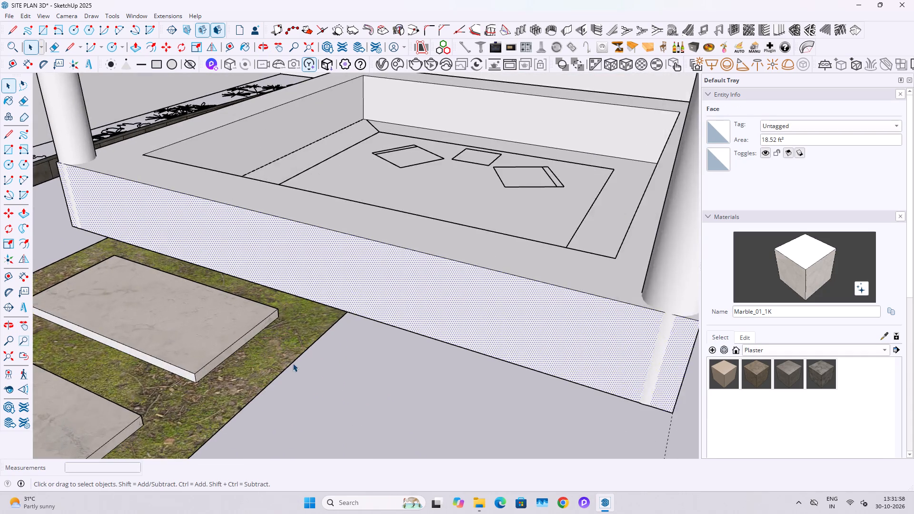
{"action": "scroll", "coordinate": [293, 363], "scroll_direction": "up", "scroll_amount": 2}
{"action": "key", "text": "t"}
{"action": "double_click", "coordinate": [235, 341]}
{"action": "middle_click_drag", "start_coordinate": [110, 307], "coordinate": [207, 318]}
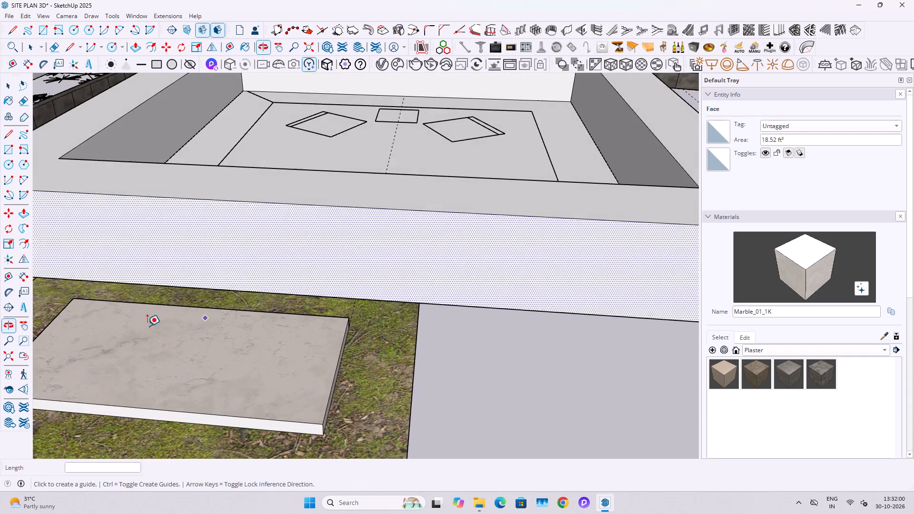
{"action": "middle_click_drag", "start_coordinate": [78, 343], "coordinate": [268, 316]}
{"action": "middle_click_drag", "start_coordinate": [223, 406], "coordinate": [287, 319]}
{"action": "scroll", "coordinate": [223, 406], "scroll_direction": "up", "scroll_amount": 1, "text": "shift"}
{"action": "scroll", "coordinate": [278, 340], "scroll_direction": "up", "scroll_amount": 3}
{"action": "double_click", "coordinate": [283, 345]}
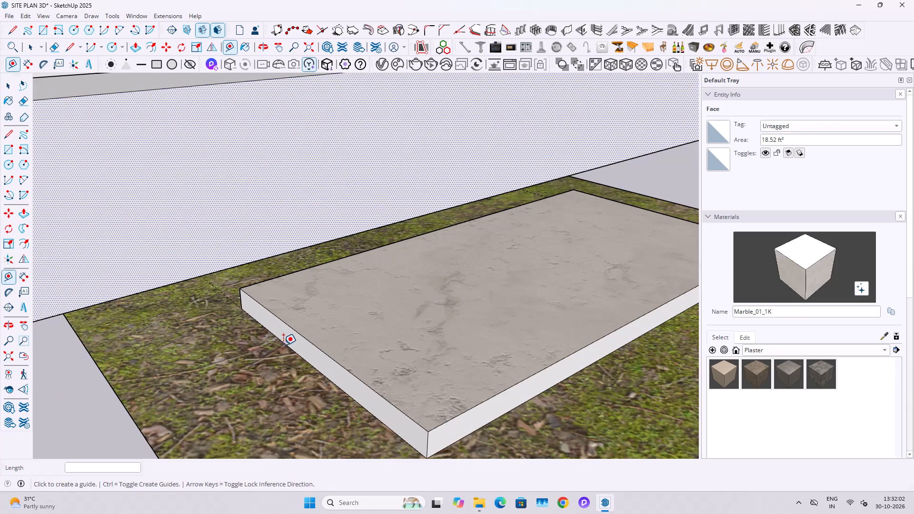
{"action": "middle_click_drag", "start_coordinate": [282, 315], "coordinate": [205, 362]}
{"action": "key", "text": "space"}
Draw two vertical 1'6" lines on the ring's path-side face where the slab's guides meet it, marking the entrance.
{"action": "scroll", "coordinate": [211, 353], "scroll_direction": "down", "scroll_amount": 6}
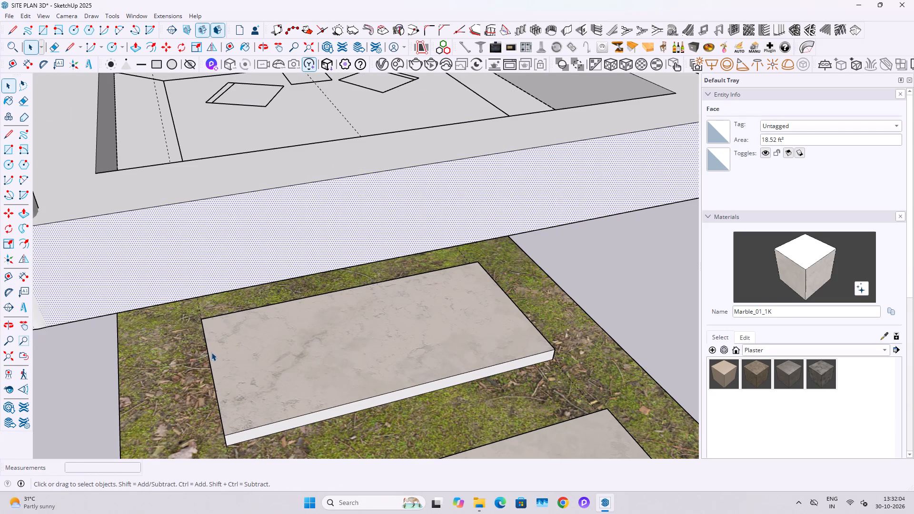
{"action": "key", "text": "l"}
{"action": "left_click", "coordinate": [199, 297]}
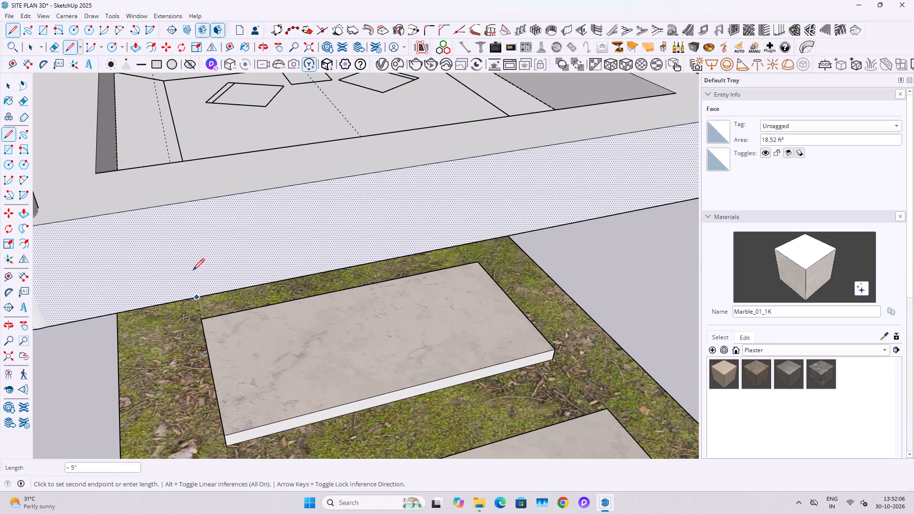
{"action": "left_click", "coordinate": [182, 204]}
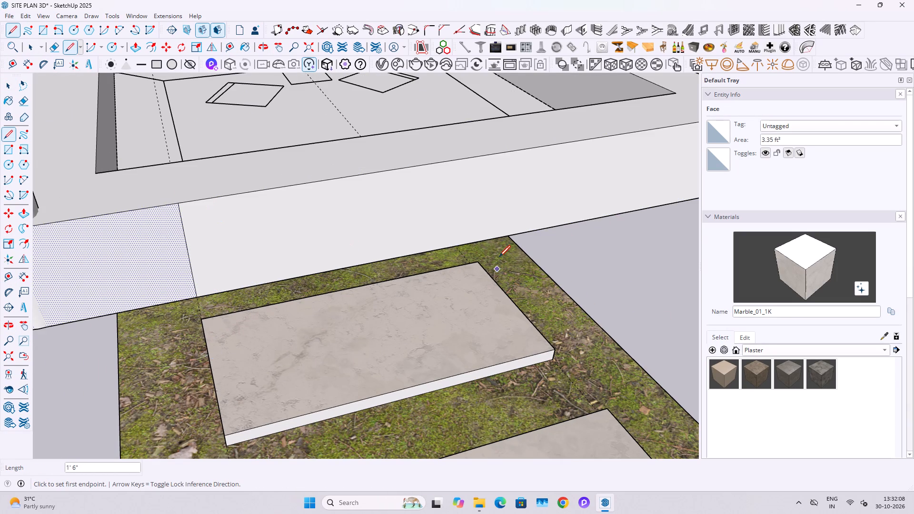
{"action": "left_click", "coordinate": [453, 248]}
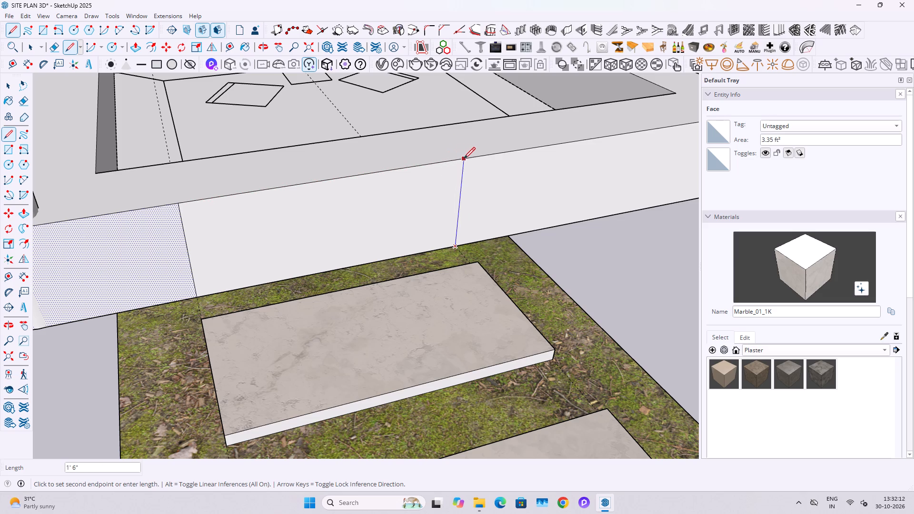
{"action": "left_click", "coordinate": [467, 160]}
{"action": "key", "text": "space"}
Push the marked entrance face back to the ring's inner edge to cut the opening.
{"action": "left_click", "coordinate": [366, 217]}
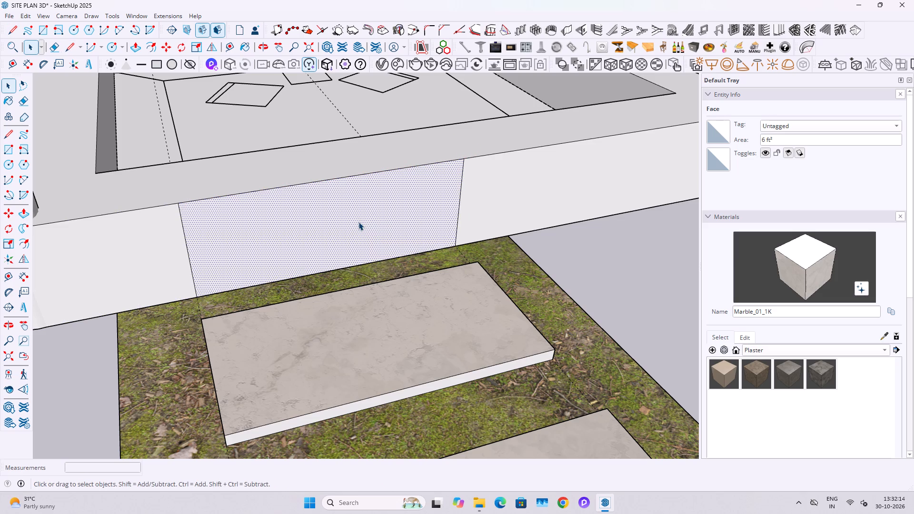
{"action": "key", "text": "p"}
{"action": "left_click", "coordinate": [358, 222]}
{"action": "left_click", "coordinate": [268, 152]}
{"action": "key", "text": "space"}
Erase the leftover top edge across the entrance opening and delete the 4' edge at its base.
{"action": "key", "text": "e"}
{"action": "left_click_drag", "start_coordinate": [264, 152], "coordinate": [265, 146]}
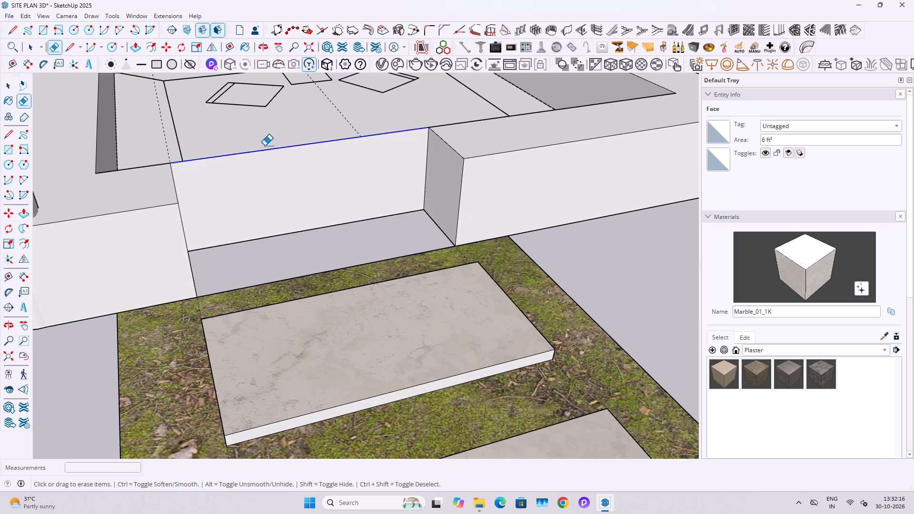
{"action": "left_click_drag", "start_coordinate": [265, 146], "coordinate": [265, 145]}
{"action": "left_click_drag", "start_coordinate": [291, 228], "coordinate": [294, 239]}
{"action": "key", "text": "ctrl+z"}
{"action": "key", "text": "space"}
{"action": "left_click", "coordinate": [282, 235]}
{"action": "key", "text": "Delete"}
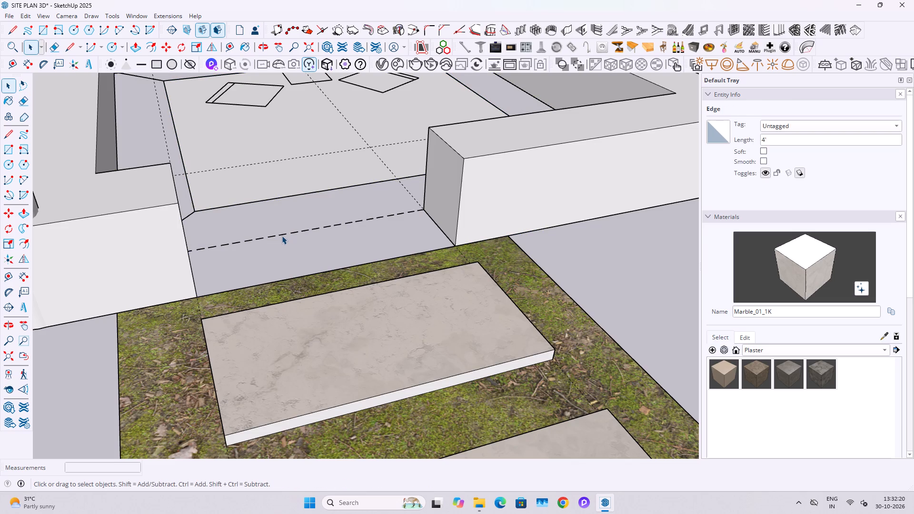
Pull the raised ring's side face next to the entrance corner column outward about 1 7/8" to enclose the column.
{"action": "scroll", "coordinate": [278, 240], "scroll_direction": "down", "scroll_amount": 5}
{"action": "middle_click_drag", "start_coordinate": [316, 230], "coordinate": [191, 278]}
{"action": "scroll", "coordinate": [343, 242], "scroll_direction": "down", "scroll_amount": 5}
{"action": "middle_click_drag", "start_coordinate": [238, 252], "coordinate": [311, 192]}
{"action": "scroll", "coordinate": [313, 191], "scroll_direction": "up", "scroll_amount": 1}
{"action": "middle_click_drag", "start_coordinate": [311, 192], "coordinate": [383, 202]}
{"action": "scroll", "coordinate": [200, 261], "scroll_direction": "up", "scroll_amount": 8}
{"action": "middle_click_drag", "start_coordinate": [209, 272], "coordinate": [320, 252]}
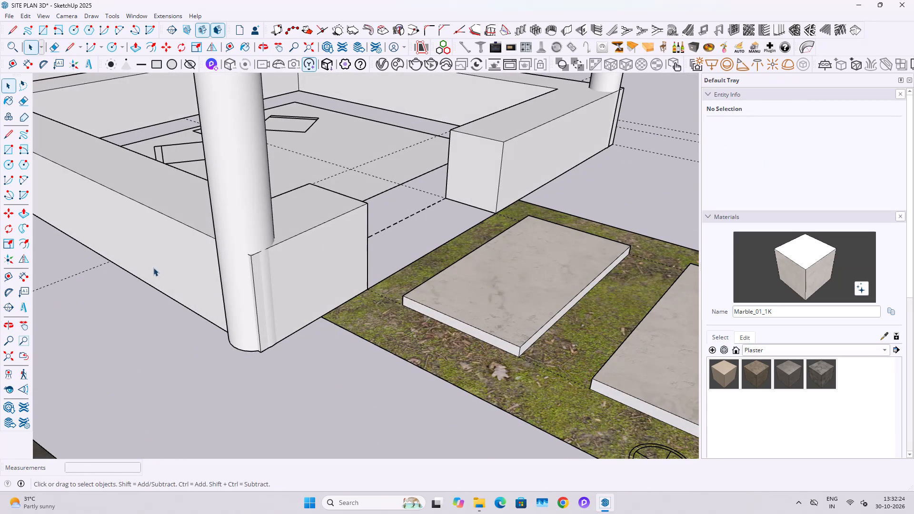
{"action": "left_click", "coordinate": [153, 267]}
{"action": "key", "text": "p"}
{"action": "left_click", "coordinate": [253, 253]}
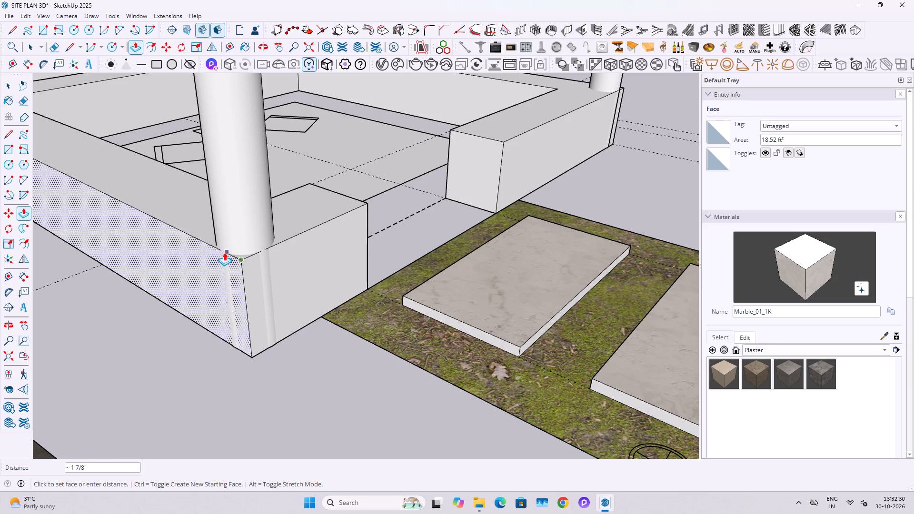
{"action": "left_click", "coordinate": [221, 253]}
{"action": "key", "text": "space"}
Adjust the ring's path-side face on the other side of the entrance by about 1/4" to cover the protruding column.
{"action": "scroll", "coordinate": [232, 332], "scroll_direction": "down", "scroll_amount": 5}
{"action": "middle_click_drag", "start_coordinate": [420, 254], "coordinate": [117, 260]}
{"action": "middle_click_drag", "start_coordinate": [429, 287], "coordinate": [280, 246]}
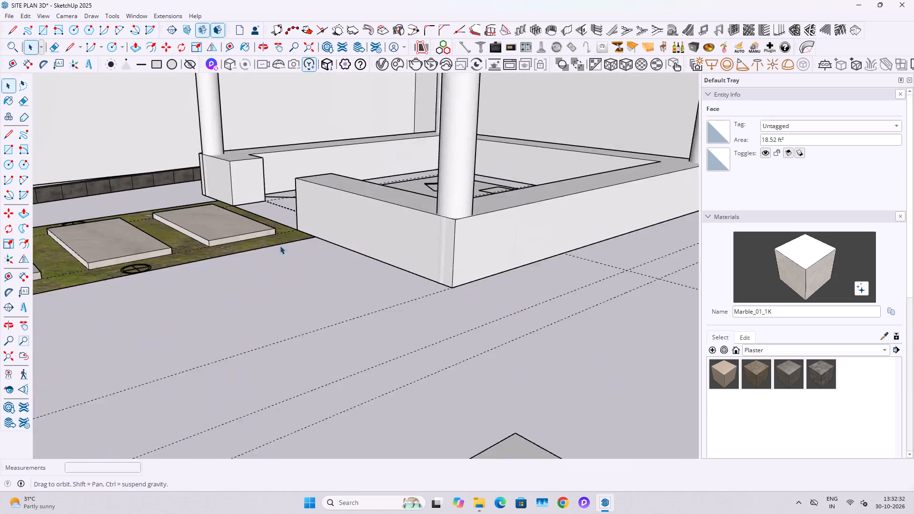
{"action": "middle_click_drag", "start_coordinate": [280, 246], "coordinate": [281, 246]}
{"action": "scroll", "coordinate": [507, 234], "scroll_direction": "up", "scroll_amount": 11}
{"action": "middle_click_drag", "start_coordinate": [423, 208], "coordinate": [401, 262]}
{"action": "left_click", "coordinate": [398, 264]}
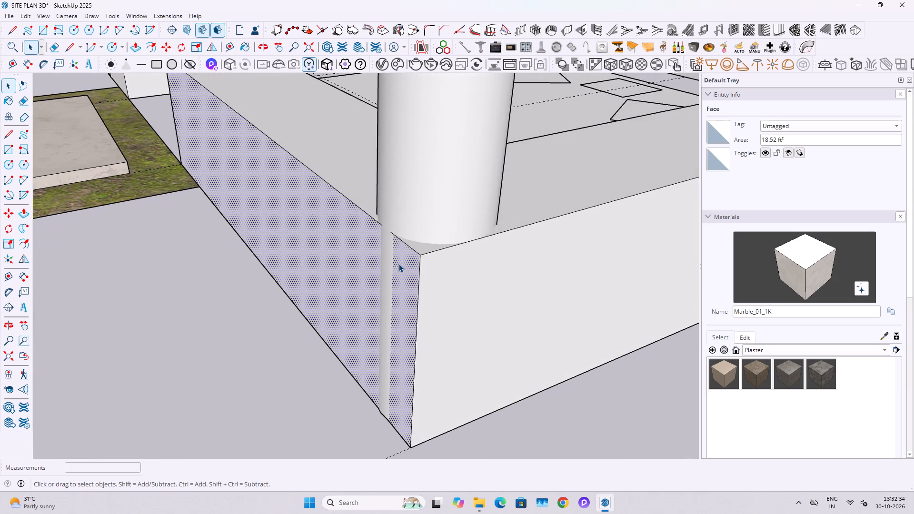
{"action": "key", "text": "p"}
{"action": "left_click", "coordinate": [398, 264]}
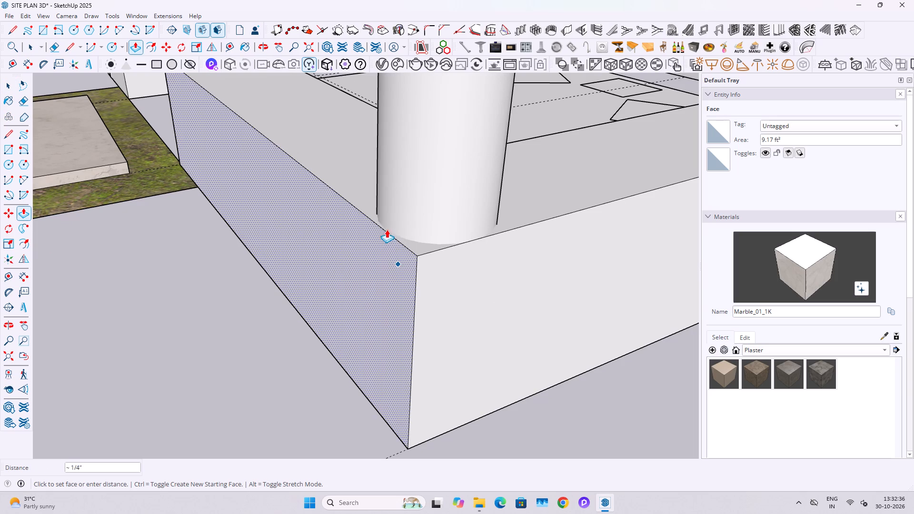
{"action": "left_click", "coordinate": [387, 229]}
{"action": "key", "text": "space"}
Pull the ring's rear face, opposite the entrance and facing the planting bed, outward about 3/8" over the column.
{"action": "scroll", "coordinate": [316, 266], "scroll_direction": "down", "scroll_amount": 14}
{"action": "scroll", "coordinate": [288, 290], "scroll_direction": "down", "scroll_amount": 12}
{"action": "middle_click_drag", "start_coordinate": [516, 269], "coordinate": [277, 371], "text": "shift"}
{"action": "scroll", "coordinate": [370, 316], "scroll_direction": "up", "scroll_amount": 11}
{"action": "middle_click_drag", "start_coordinate": [375, 316], "coordinate": [130, 326]}
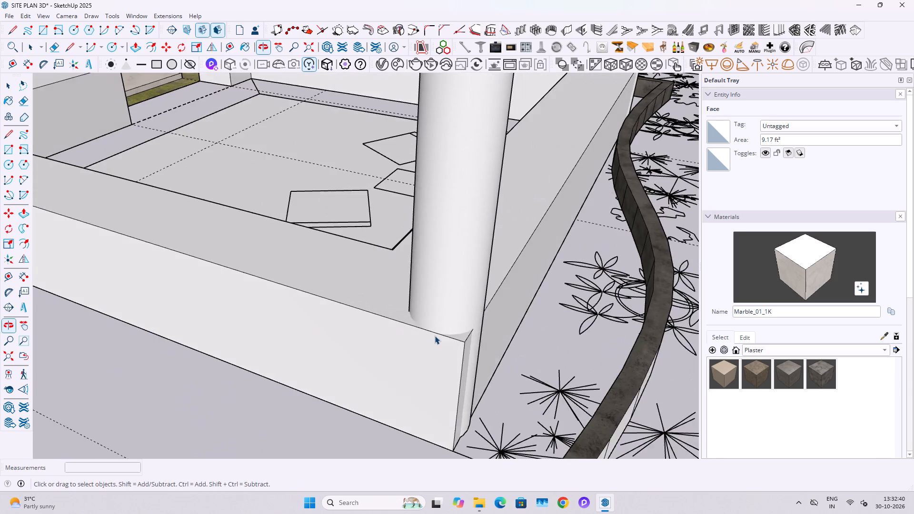
{"action": "scroll", "coordinate": [427, 342], "scroll_direction": "up", "scroll_amount": 4}
{"action": "left_click", "coordinate": [489, 339]}
{"action": "scroll", "coordinate": [489, 339], "scroll_direction": "up", "scroll_amount": 4}
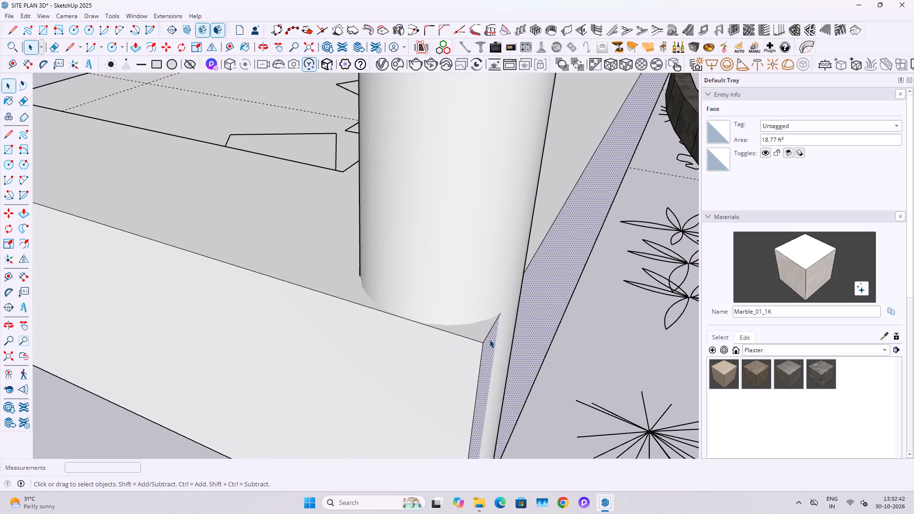
{"action": "key", "text": "p"}
{"action": "left_click", "coordinate": [490, 339]}
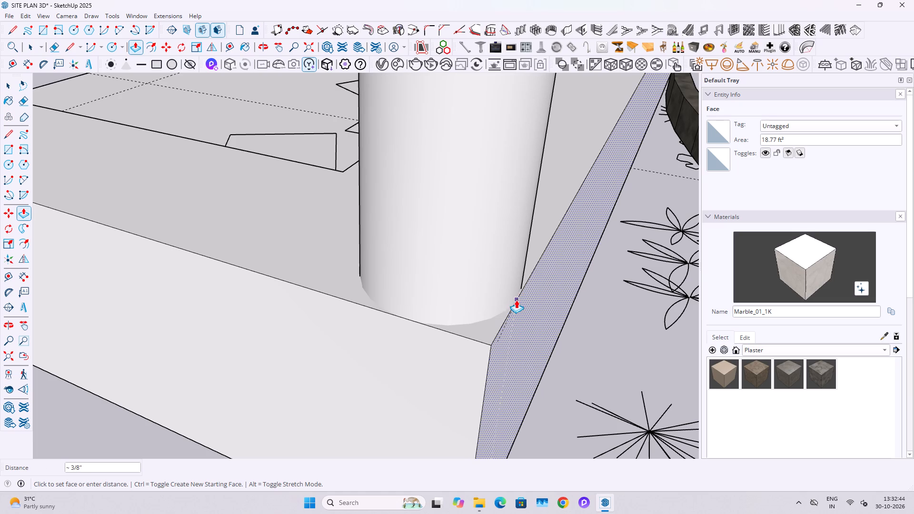
{"action": "left_click", "coordinate": [516, 300]}
{"action": "key", "text": "space"}
Check how the raised surround meets the corner columns, and view the whole gazebo.
{"action": "scroll", "coordinate": [457, 370], "scroll_direction": "down", "scroll_amount": 15}
{"action": "middle_click_drag", "start_coordinate": [520, 271], "coordinate": [378, 440], "text": "shift"}
{"action": "middle_click_drag", "start_coordinate": [495, 283], "coordinate": [261, 340]}
{"action": "scroll", "coordinate": [388, 329], "scroll_direction": "up", "scroll_amount": 5}
{"action": "scroll", "coordinate": [419, 337], "scroll_direction": "down", "scroll_amount": 1}
{"action": "scroll", "coordinate": [419, 337], "scroll_direction": "up", "scroll_amount": 4}
{"action": "middle_click_drag", "start_coordinate": [419, 338], "coordinate": [212, 324]}
{"action": "scroll", "coordinate": [318, 349], "scroll_direction": "up", "scroll_amount": 4}
{"action": "scroll", "coordinate": [349, 347], "scroll_direction": "down", "scroll_amount": 14}
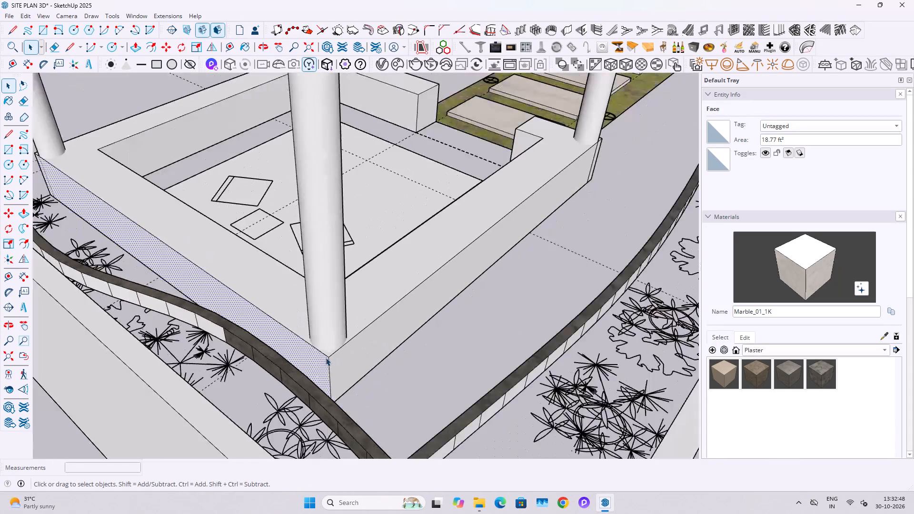
{"action": "scroll", "coordinate": [326, 357], "scroll_direction": "down", "scroll_amount": 5}
{"action": "middle_click_drag", "start_coordinate": [369, 301], "coordinate": [326, 488], "text": "shift"}
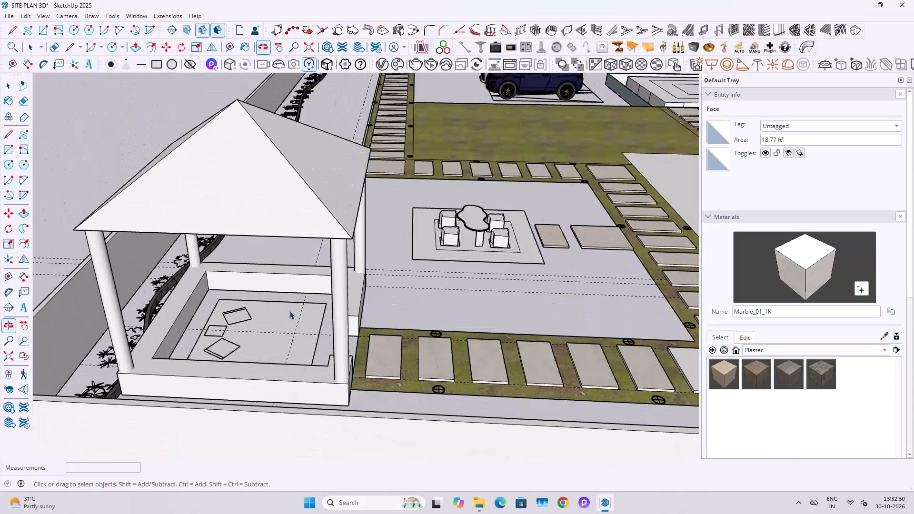
Delete the separate flat panel that overlaps the underside of the gazebo's hip roof.
{"action": "scroll", "coordinate": [282, 158], "scroll_direction": "up", "scroll_amount": 3}
{"action": "double_click", "coordinate": [214, 185]}
{"action": "left_click", "coordinate": [248, 175]}
{"action": "double_click", "coordinate": [248, 175]}
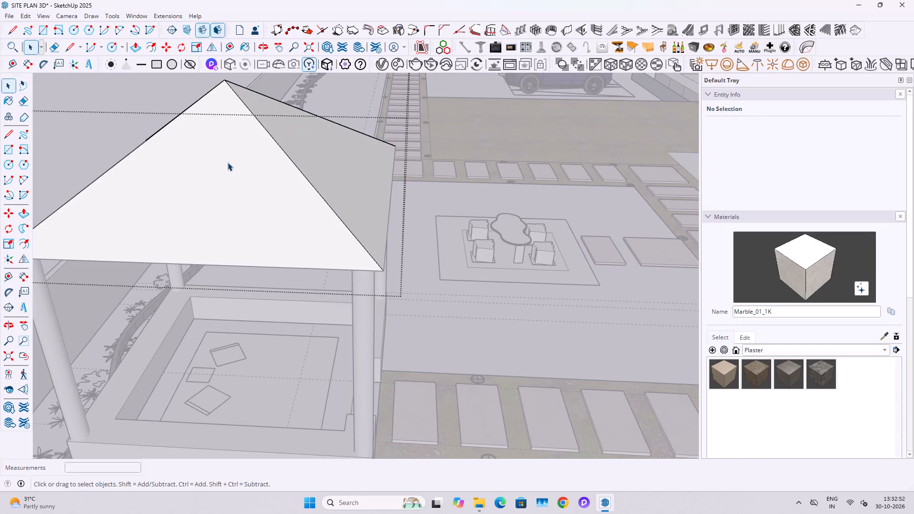
{"action": "left_click", "coordinate": [227, 162]}
{"action": "triple_click", "coordinate": [227, 162]}
{"action": "key", "text": "Escape"}
{"action": "middle_click_drag", "start_coordinate": [270, 217], "coordinate": [384, 346], "text": "shift"}
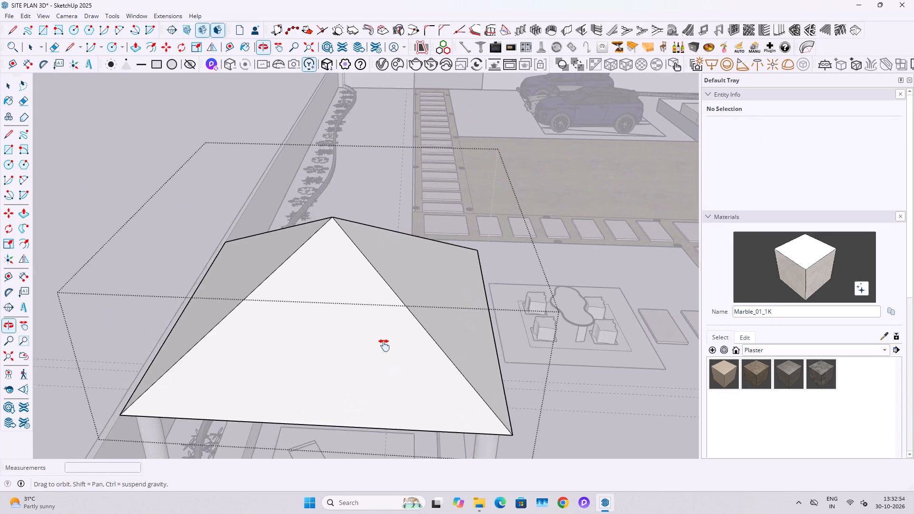
{"action": "middle_click_drag", "start_coordinate": [384, 346], "coordinate": [362, 275], "text": "shift"}
{"action": "scroll", "coordinate": [362, 275], "scroll_direction": "up", "scroll_amount": 1}
{"action": "scroll", "coordinate": [246, 174], "scroll_direction": "up", "scroll_amount": 1}
{"action": "double_click", "coordinate": [246, 173]}
{"action": "middle_click_drag", "start_coordinate": [250, 170], "coordinate": [353, 233], "text": "shift"}
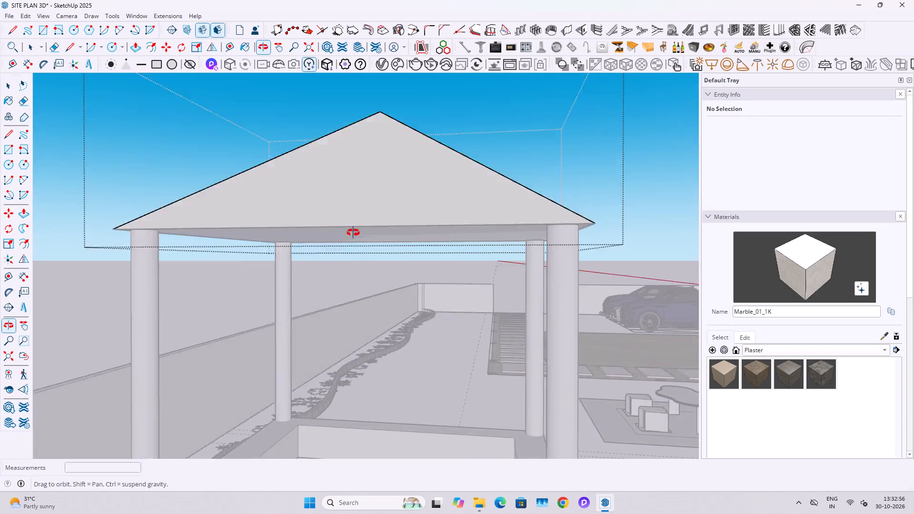
{"action": "middle_click_drag", "start_coordinate": [353, 233], "coordinate": [351, 212], "text": "shift"}
{"action": "double_click", "coordinate": [323, 178]}
{"action": "left_click", "coordinate": [320, 178]}
{"action": "key", "text": "Escape"}
{"action": "key", "text": "Escape"}
{"action": "left_click", "coordinate": [300, 186]}
{"action": "left_click", "coordinate": [300, 186]}
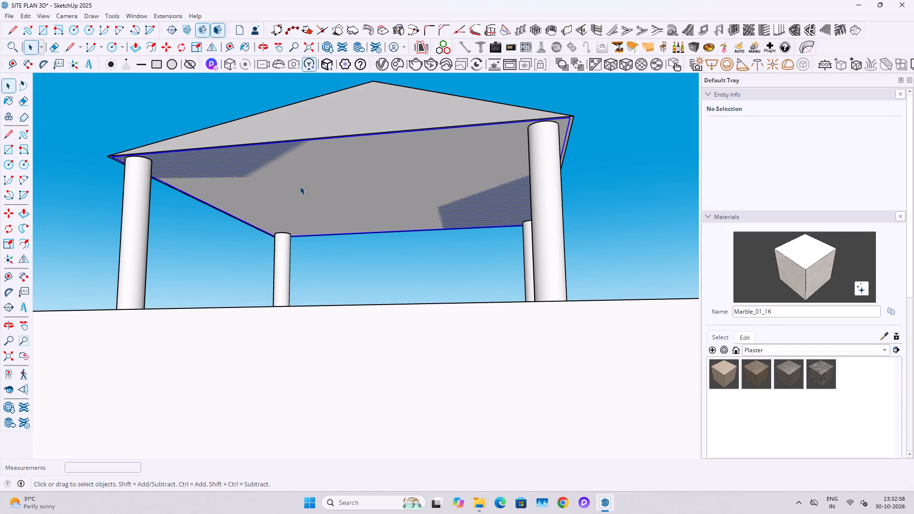
{"action": "key", "text": "Delete"}
Open the roof group and delete its flat underside face.
{"action": "double_click", "coordinate": [314, 178]}
{"action": "left_click", "coordinate": [298, 158]}
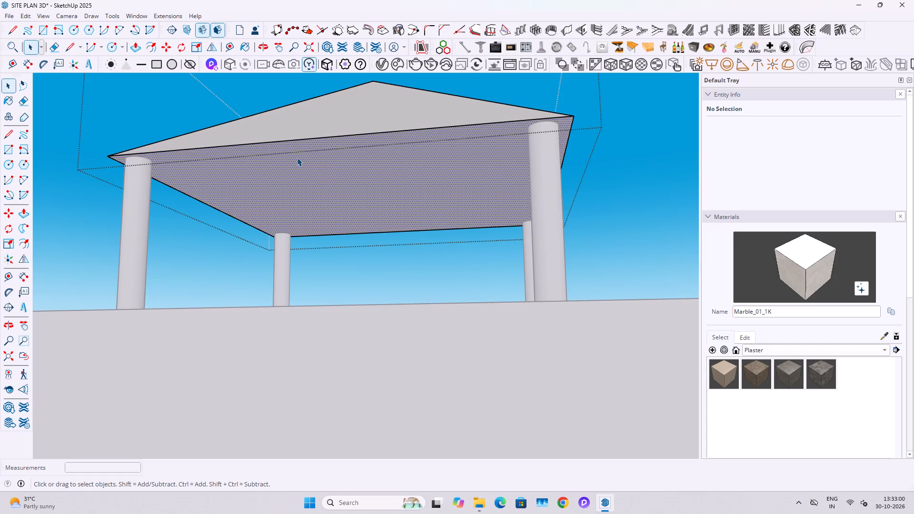
{"action": "key", "text": "Delete"}
Select all the connected roof slopes and copy them 5" vertically to form a second roof layer.
{"action": "double_click", "coordinate": [333, 121]}
{"action": "left_click", "coordinate": [333, 119]}
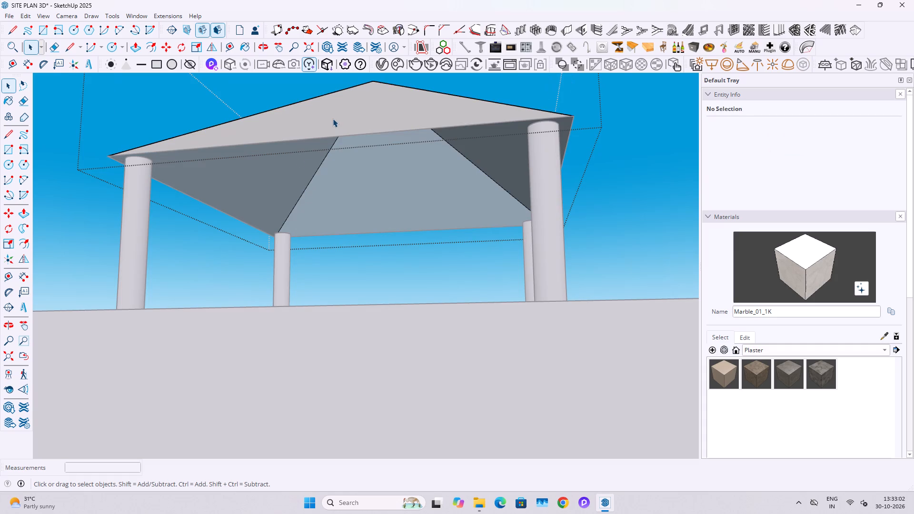
{"action": "double_click", "coordinate": [333, 119]}
{"action": "key", "text": "m"}
{"action": "left_click", "coordinate": [349, 127], "text": "ctrl"}
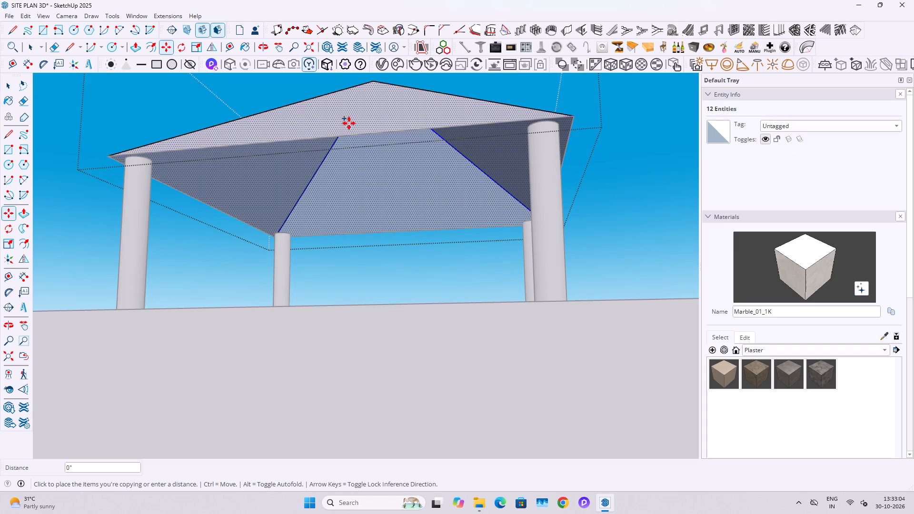
{"action": "type", "text": "5\""}
{"action": "key", "text": "Return"}
{"action": "key", "text": "Escape"}
{"action": "left_click", "coordinate": [261, 139]}
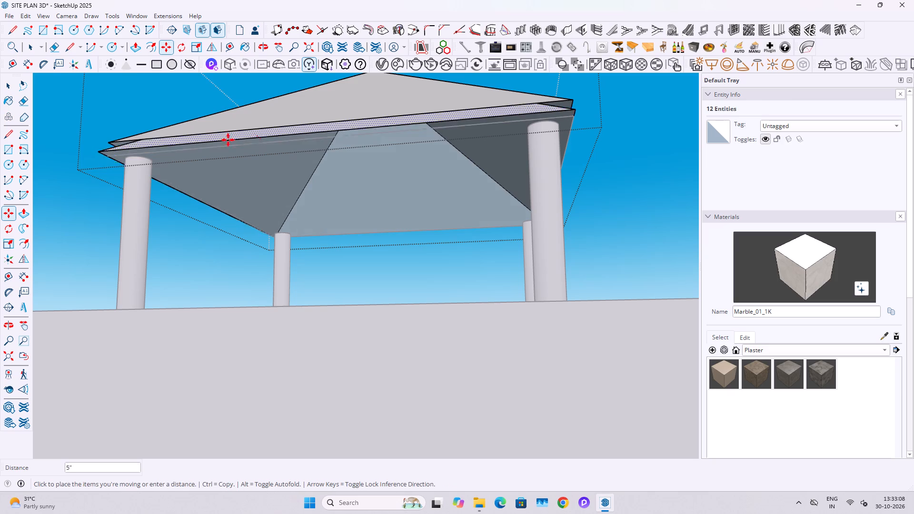
{"action": "key", "text": "space"}
Draw 5" vertical edges joining the two roof layers at two adjacent eave corners to close the first fascia.
{"action": "middle_click_drag", "start_coordinate": [145, 158], "coordinate": [217, 203]}
{"action": "scroll", "coordinate": [278, 234], "scroll_direction": "up", "scroll_amount": 1}
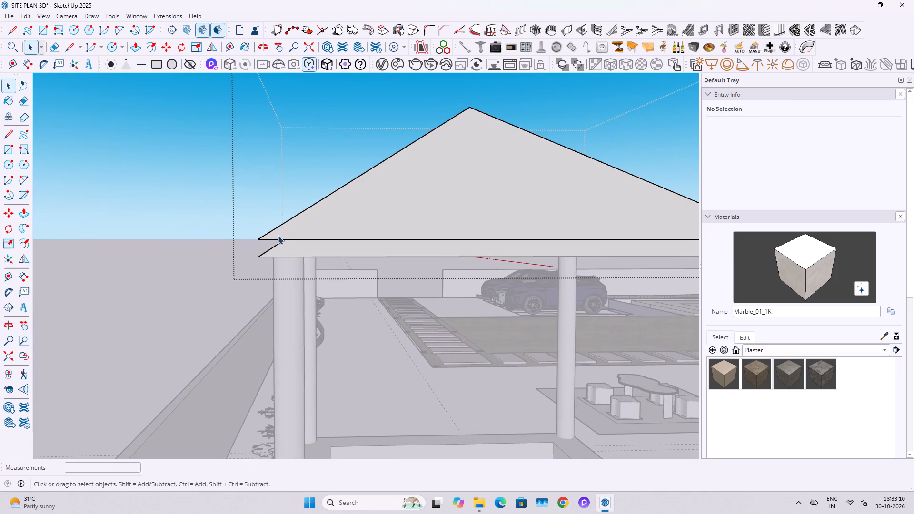
{"action": "key", "text": "l"}
{"action": "left_click", "coordinate": [257, 241]}
{"action": "left_click", "coordinate": [259, 259]}
{"action": "scroll", "coordinate": [287, 241], "scroll_direction": "down", "scroll_amount": 5}
{"action": "middle_click_drag", "start_coordinate": [405, 241], "coordinate": [280, 261], "text": "shift"}
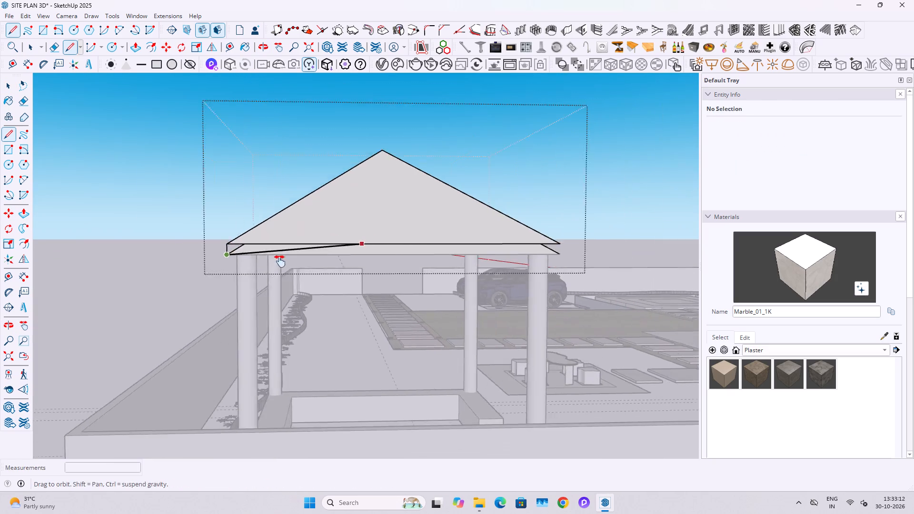
{"action": "middle_click_drag", "start_coordinate": [280, 261], "coordinate": [274, 262], "text": "shift"}
{"action": "scroll", "coordinate": [397, 260], "scroll_direction": "up", "scroll_amount": 2}
{"action": "key", "text": "space"}
{"action": "middle_click_drag", "start_coordinate": [416, 262], "coordinate": [338, 286]}
{"action": "scroll", "coordinate": [327, 323], "scroll_direction": "up", "scroll_amount": 2}
{"action": "key", "text": "l"}
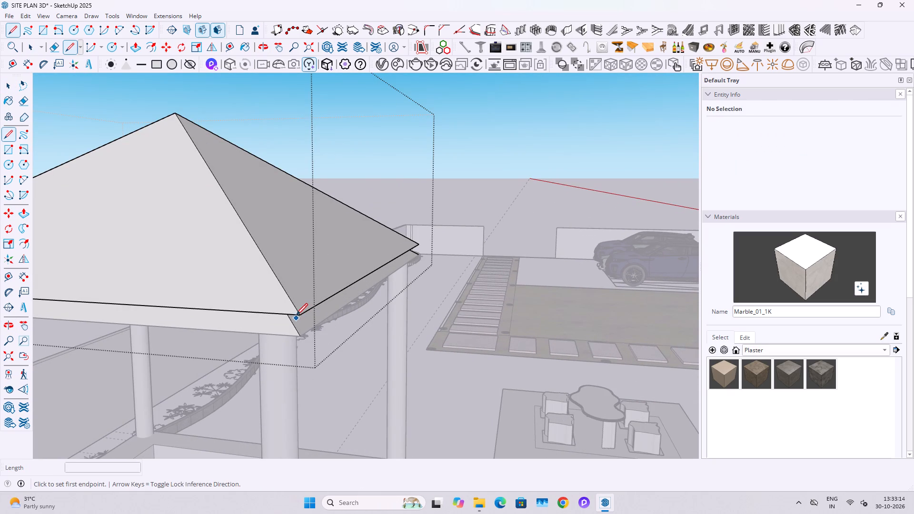
{"action": "left_click", "coordinate": [297, 313]}
{"action": "left_click", "coordinate": [301, 336]}
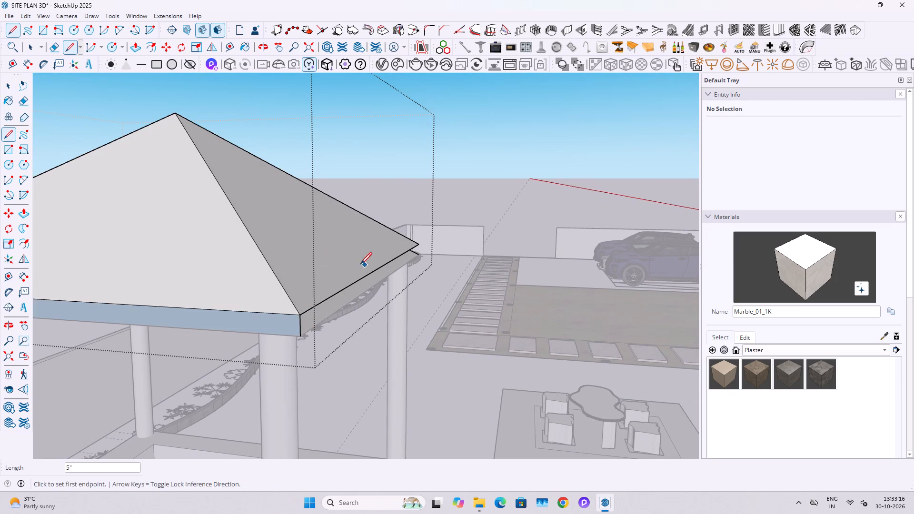
Draw 5" vertical edges at the other two eave corners to close the remaining fascia faces.
{"action": "middle_click_drag", "start_coordinate": [360, 265], "coordinate": [136, 287]}
{"action": "scroll", "coordinate": [354, 273], "scroll_direction": "up", "scroll_amount": 3}
{"action": "left_click", "coordinate": [172, 236]}
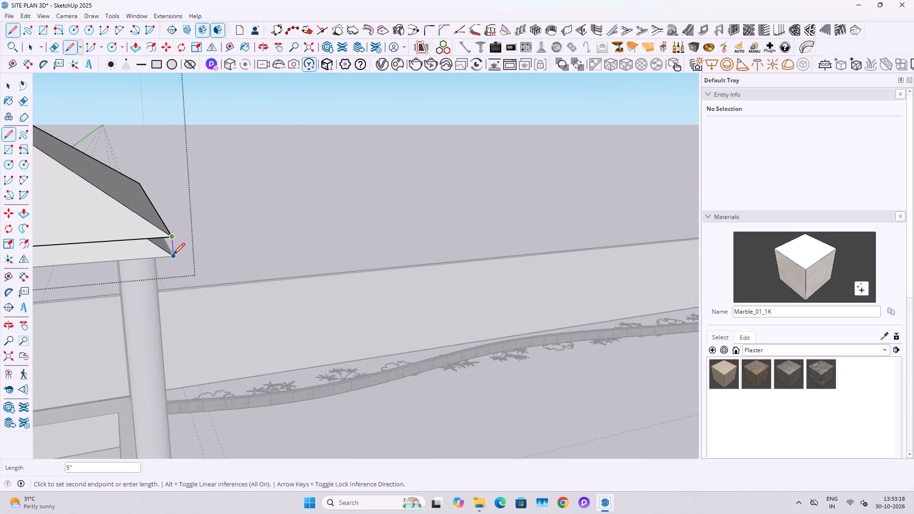
{"action": "left_click", "coordinate": [173, 256]}
{"action": "scroll", "coordinate": [163, 254], "scroll_direction": "up", "scroll_amount": 1}
{"action": "scroll", "coordinate": [163, 254], "scroll_direction": "down", "scroll_amount": 6}
{"action": "middle_click_drag", "start_coordinate": [84, 230], "coordinate": [98, 312], "text": "shift"}
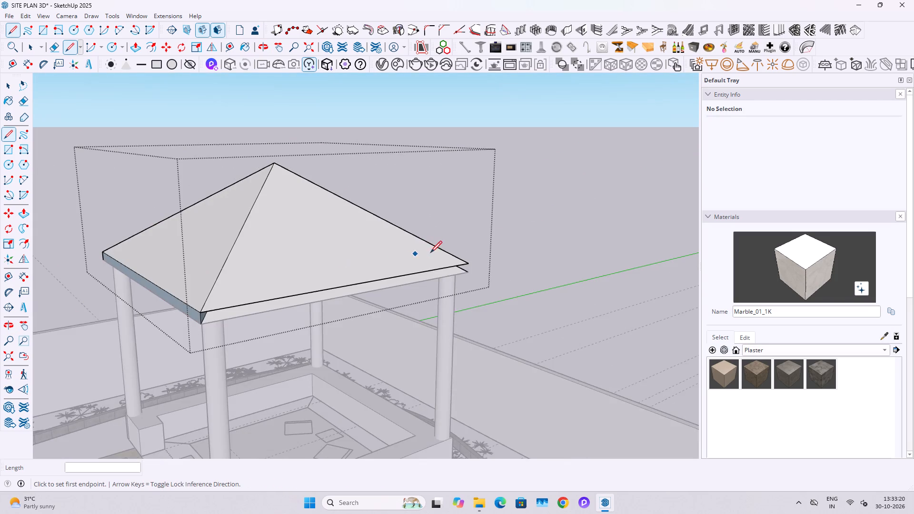
{"action": "scroll", "coordinate": [432, 254], "scroll_direction": "up", "scroll_amount": 6}
{"action": "left_click", "coordinate": [490, 267]}
{"action": "left_click", "coordinate": [490, 286]}
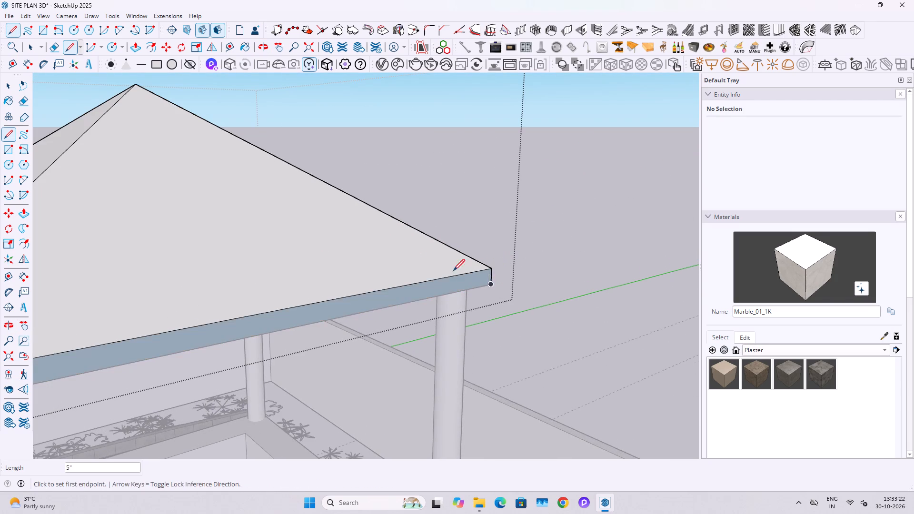
{"action": "middle_click_drag", "start_coordinate": [420, 274], "coordinate": [120, 304]}
{"action": "key", "text": "space"}
Paint three of the roof's fascia faces with the Marble_01_1K material.
{"action": "scroll", "coordinate": [238, 247], "scroll_direction": "down", "scroll_amount": 1}
{"action": "left_click", "coordinate": [793, 283]}
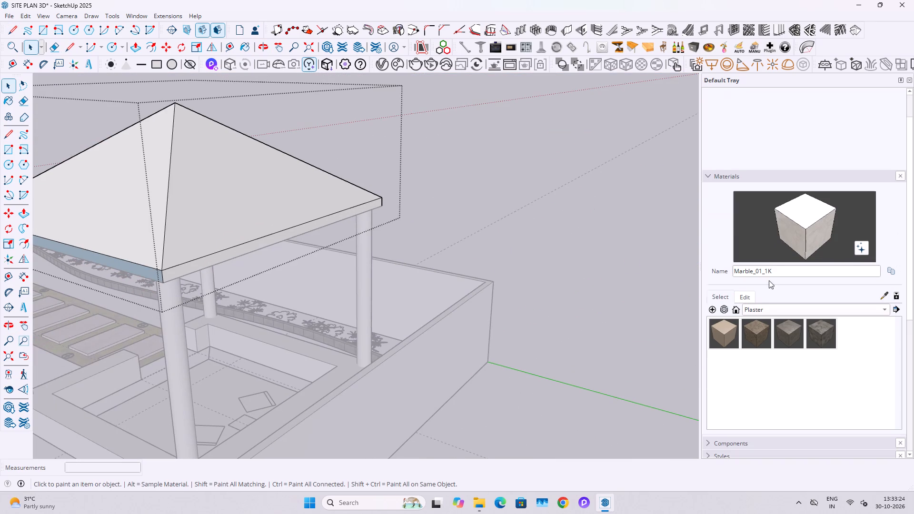
{"action": "left_click", "coordinate": [147, 269]}
{"action": "left_click", "coordinate": [205, 264]}
{"action": "middle_click_drag", "start_coordinate": [263, 249], "coordinate": [515, 293], "text": "shift"}
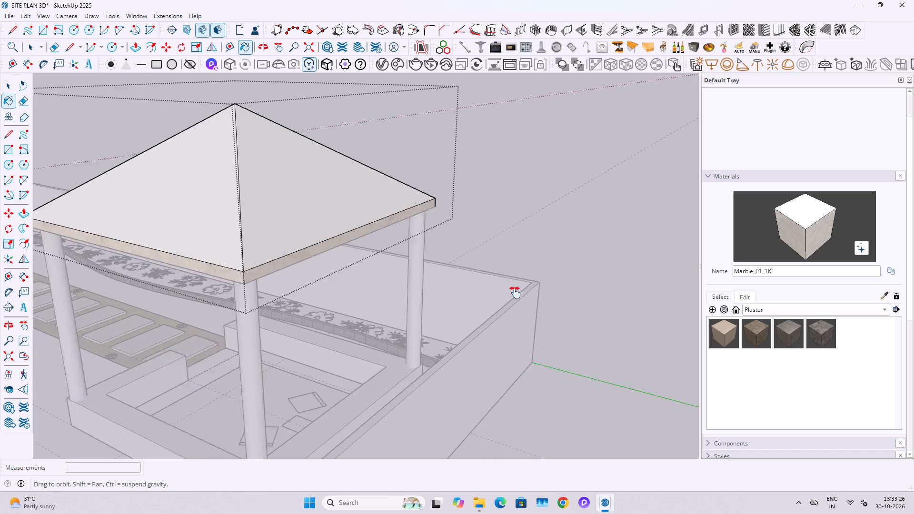
{"action": "middle_click_drag", "start_coordinate": [515, 293], "coordinate": [106, 334], "text": "shift"}
{"action": "scroll", "coordinate": [156, 306], "scroll_direction": "up", "scroll_amount": 3}
{"action": "left_click", "coordinate": [217, 326]}
{"action": "middle_click_drag", "start_coordinate": [304, 281], "coordinate": [31, 328]}
{"action": "middle_click_drag", "start_coordinate": [353, 289], "coordinate": [285, 284]}
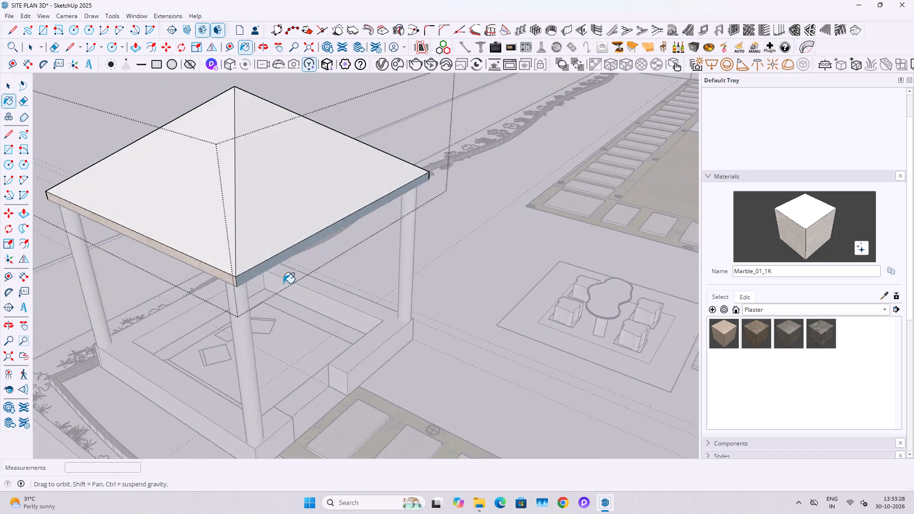
{"action": "left_click", "coordinate": [220, 251]}
{"action": "key", "text": "space"}
{"action": "key", "text": "Escape"}
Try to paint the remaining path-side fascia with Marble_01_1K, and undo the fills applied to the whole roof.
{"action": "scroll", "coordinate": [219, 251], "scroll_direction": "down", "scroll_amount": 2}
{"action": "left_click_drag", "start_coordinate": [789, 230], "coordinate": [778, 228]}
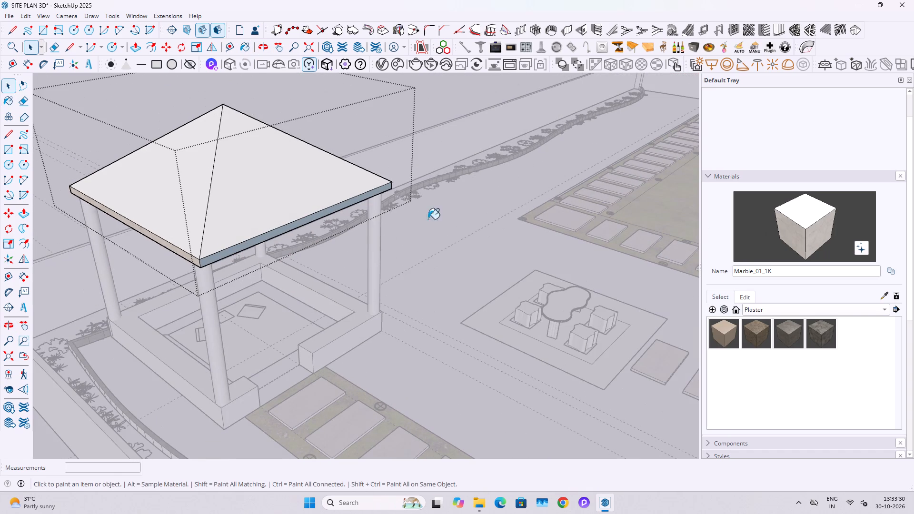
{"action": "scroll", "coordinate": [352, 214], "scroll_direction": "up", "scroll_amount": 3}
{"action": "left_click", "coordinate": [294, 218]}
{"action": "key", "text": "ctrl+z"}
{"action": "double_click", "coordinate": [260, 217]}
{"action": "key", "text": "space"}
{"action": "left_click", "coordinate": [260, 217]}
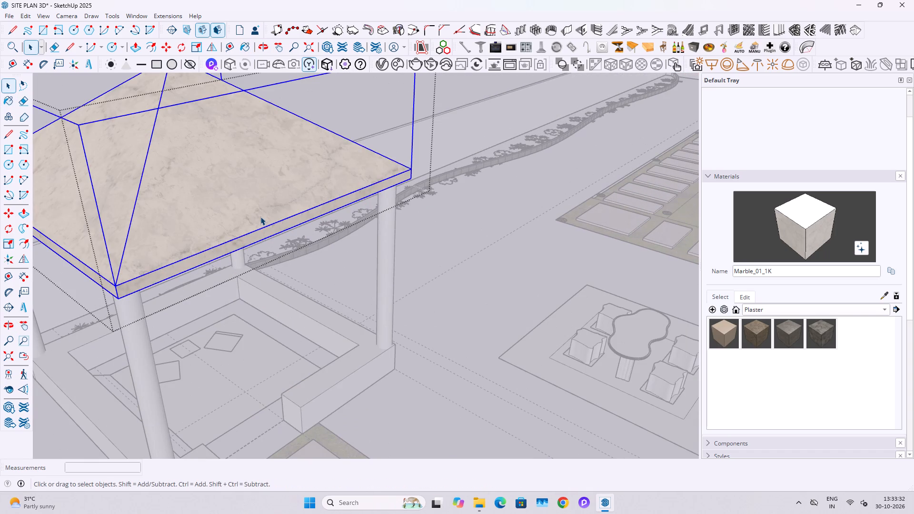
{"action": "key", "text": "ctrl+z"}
Open the roof group and paint its remaining path-side fascia face with Marble_01_1K.
{"action": "scroll", "coordinate": [256, 218], "scroll_direction": "up", "scroll_amount": 7}
{"action": "double_click", "coordinate": [248, 249]}
{"action": "left_click", "coordinate": [292, 241]}
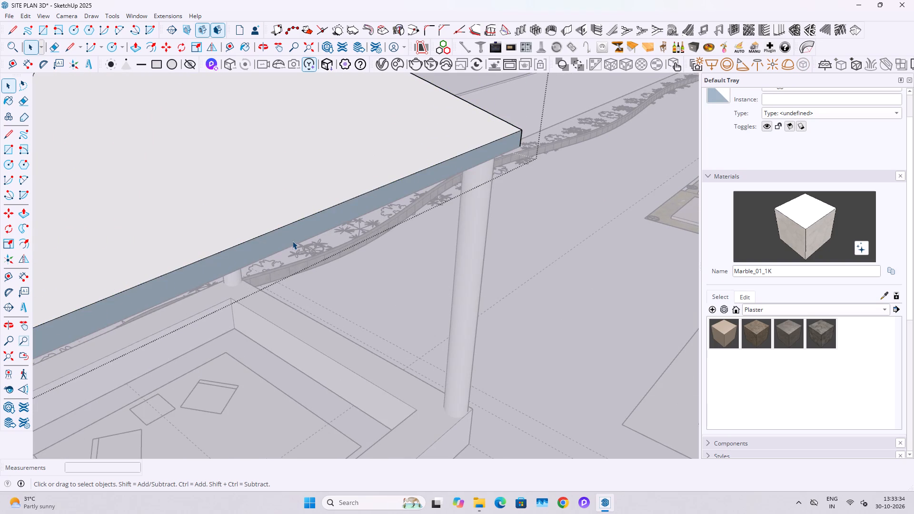
{"action": "left_click", "coordinate": [777, 224]}
{"action": "left_click", "coordinate": [348, 218]}
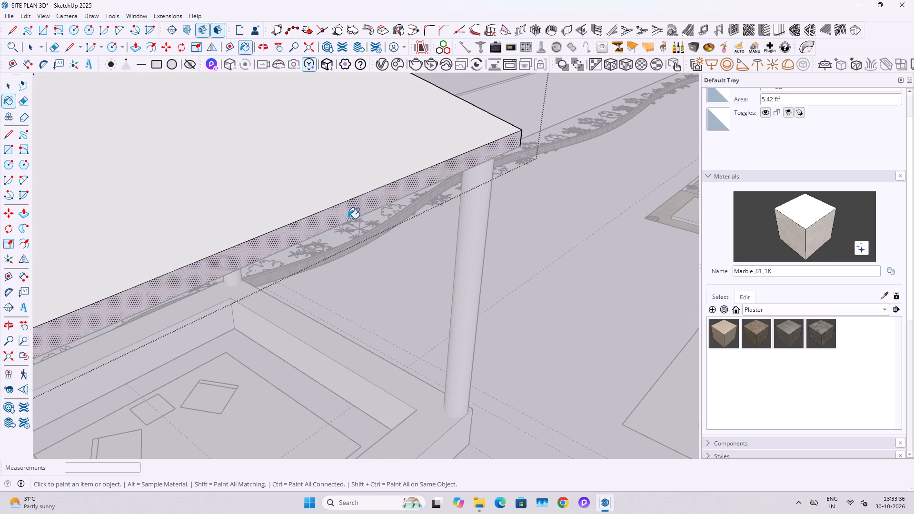
{"action": "key", "text": "space"}
{"action": "key", "text": "Escape"}
{"action": "key", "text": "space"}
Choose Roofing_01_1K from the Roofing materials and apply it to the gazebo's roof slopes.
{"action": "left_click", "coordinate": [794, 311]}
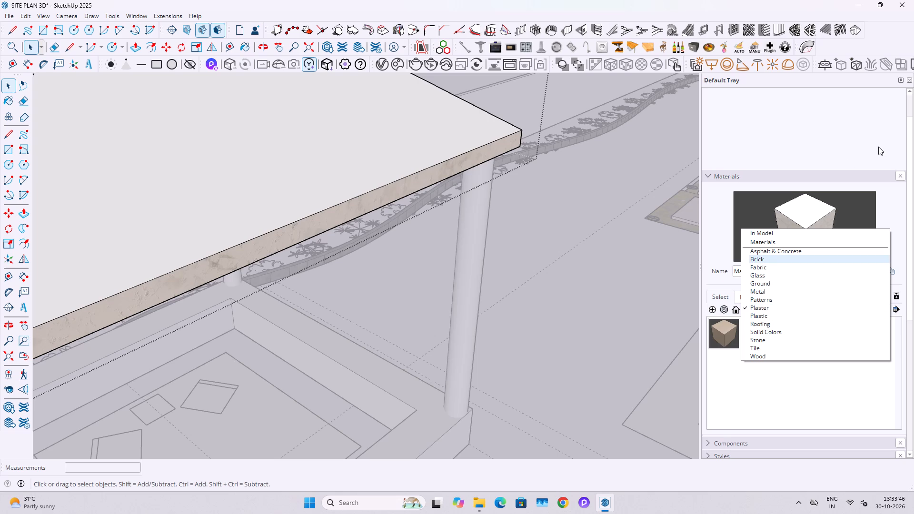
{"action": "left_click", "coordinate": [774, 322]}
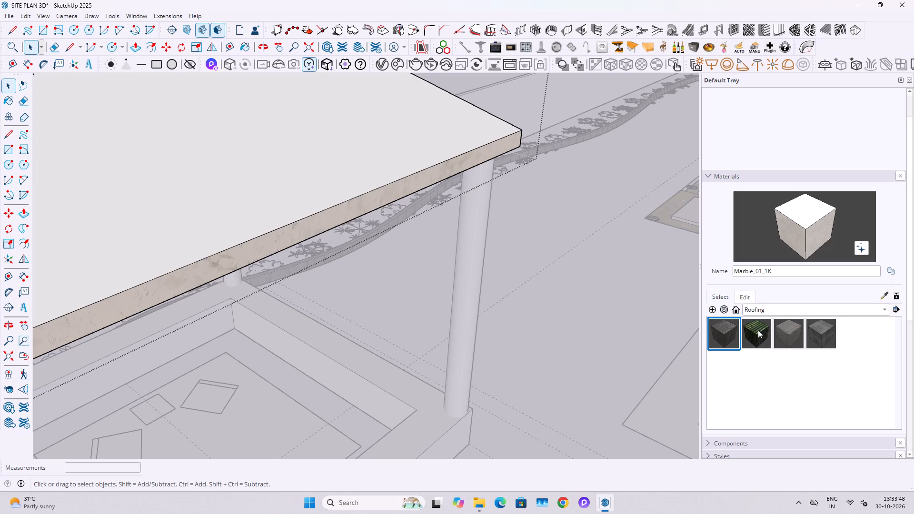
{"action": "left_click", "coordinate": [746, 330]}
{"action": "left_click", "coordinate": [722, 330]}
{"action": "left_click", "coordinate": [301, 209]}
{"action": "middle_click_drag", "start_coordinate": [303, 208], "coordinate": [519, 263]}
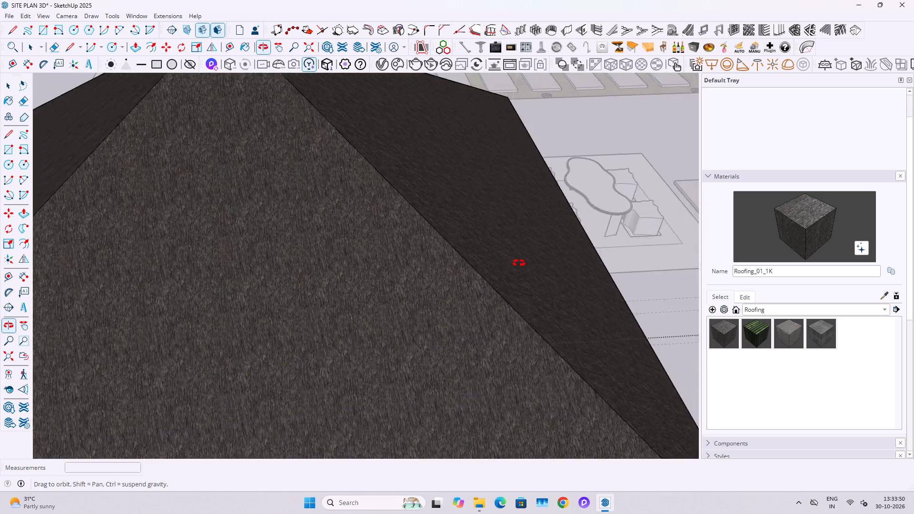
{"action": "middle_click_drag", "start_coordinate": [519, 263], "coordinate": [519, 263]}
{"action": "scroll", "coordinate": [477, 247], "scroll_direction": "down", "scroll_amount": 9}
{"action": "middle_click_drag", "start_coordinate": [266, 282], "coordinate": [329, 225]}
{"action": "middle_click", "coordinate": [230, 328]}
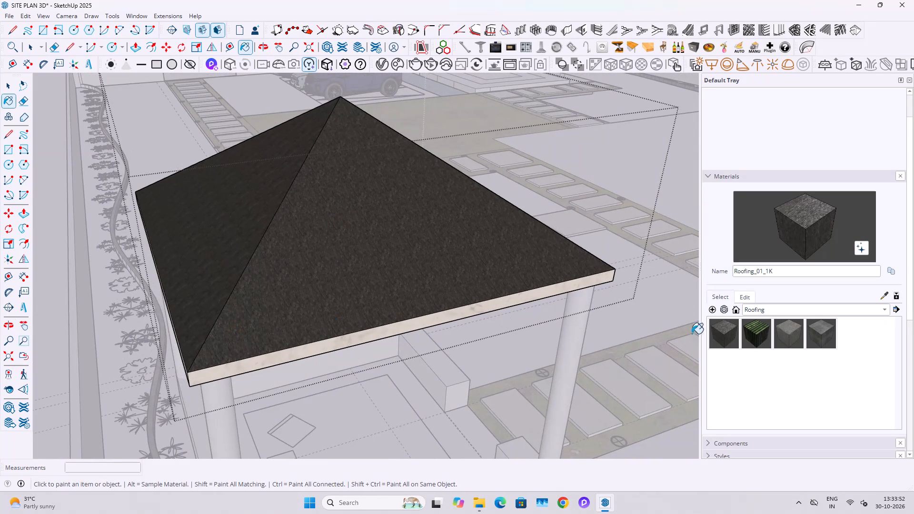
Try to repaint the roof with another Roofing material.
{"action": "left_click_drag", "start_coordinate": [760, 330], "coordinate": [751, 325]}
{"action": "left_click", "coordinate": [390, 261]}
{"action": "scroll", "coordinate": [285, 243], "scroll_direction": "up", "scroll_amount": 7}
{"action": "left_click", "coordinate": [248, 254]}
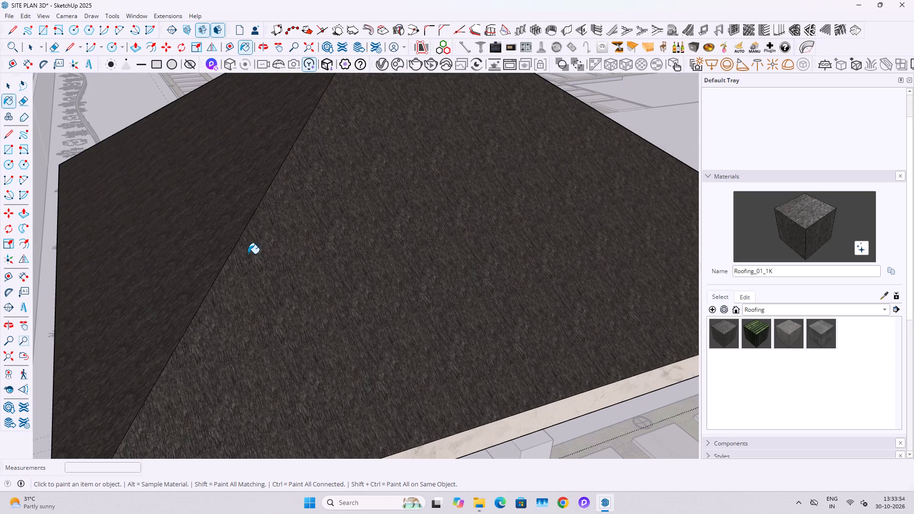
Open the roof group for editing and paint two adjoining slopes with Roofing_02_1K.
{"action": "key", "text": "space"}
{"action": "double_click", "coordinate": [253, 255]}
{"action": "left_click", "coordinate": [291, 236]}
{"action": "left_click", "coordinate": [755, 221]}
{"action": "left_click", "coordinate": [449, 257]}
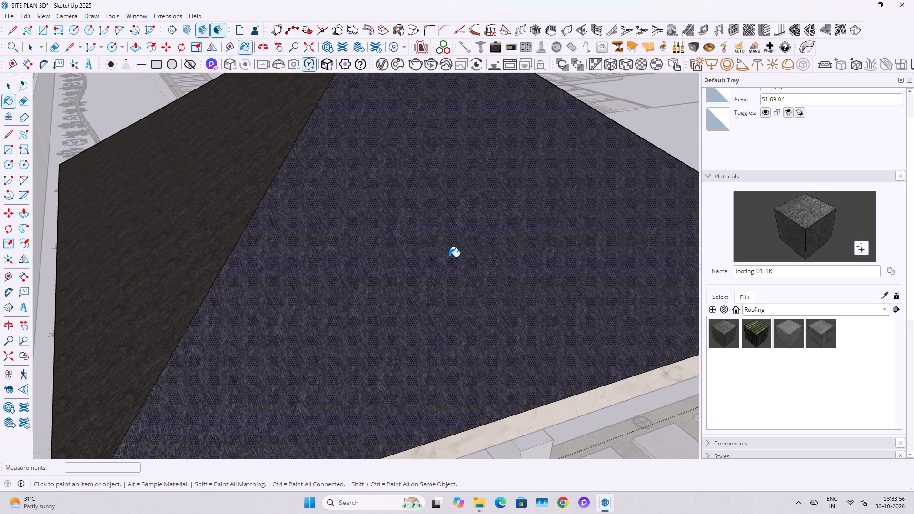
{"action": "scroll", "coordinate": [449, 257], "scroll_direction": "down", "scroll_amount": 2}
{"action": "left_click", "coordinate": [769, 327]}
{"action": "left_click", "coordinate": [765, 328]}
{"action": "left_click", "coordinate": [814, 227]}
{"action": "left_click", "coordinate": [375, 255]}
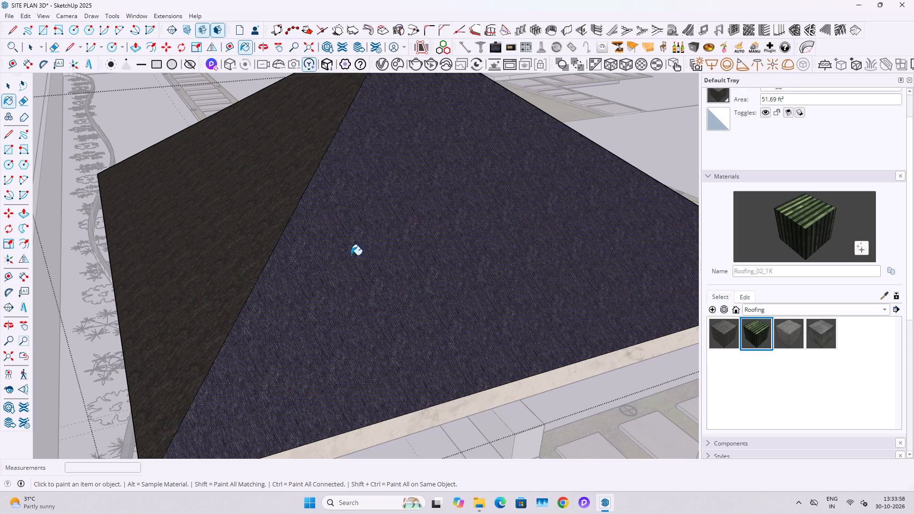
{"action": "left_click", "coordinate": [252, 237]}
Paint the other two roof slopes with Roofing_02_1K and close the roof group.
{"action": "scroll", "coordinate": [293, 254], "scroll_direction": "down", "scroll_amount": 3}
{"action": "middle_click_drag", "start_coordinate": [381, 238], "coordinate": [153, 316]}
{"action": "left_click", "coordinate": [403, 238]}
{"action": "middle_click_drag", "start_coordinate": [411, 208], "coordinate": [51, 271]}
{"action": "scroll", "coordinate": [259, 257], "scroll_direction": "up", "scroll_amount": 1}
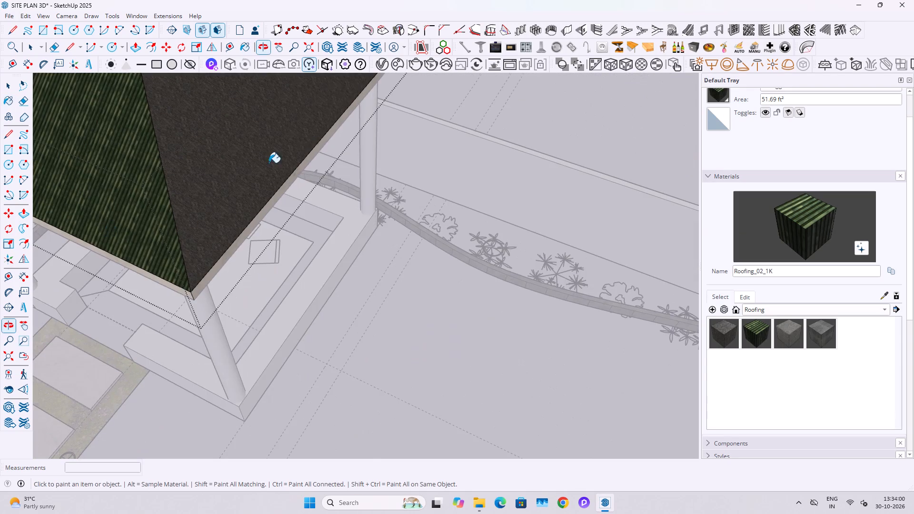
{"action": "left_click", "coordinate": [259, 131]}
{"action": "key", "text": "space"}
{"action": "key", "text": "Escape"}
{"action": "scroll", "coordinate": [308, 240], "scroll_direction": "down", "scroll_amount": 10}
{"action": "key", "text": "Escape"}
{"action": "key", "text": "Escape"}
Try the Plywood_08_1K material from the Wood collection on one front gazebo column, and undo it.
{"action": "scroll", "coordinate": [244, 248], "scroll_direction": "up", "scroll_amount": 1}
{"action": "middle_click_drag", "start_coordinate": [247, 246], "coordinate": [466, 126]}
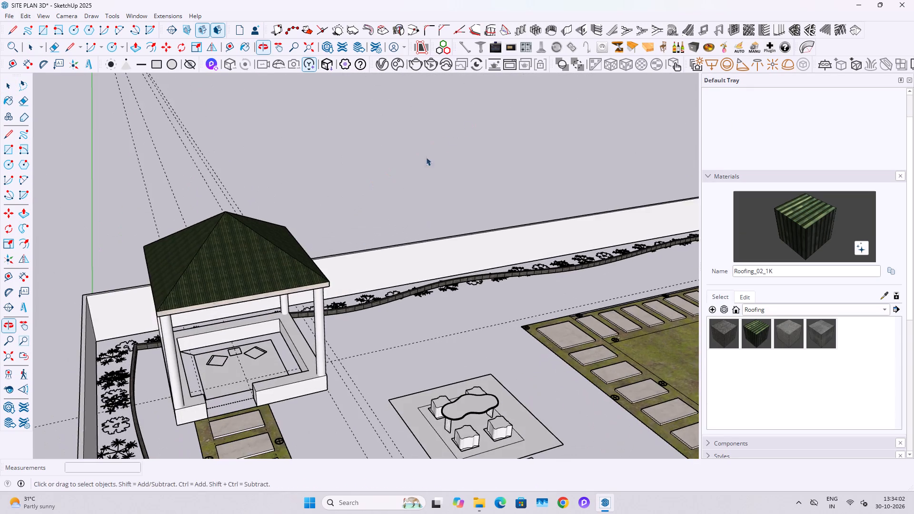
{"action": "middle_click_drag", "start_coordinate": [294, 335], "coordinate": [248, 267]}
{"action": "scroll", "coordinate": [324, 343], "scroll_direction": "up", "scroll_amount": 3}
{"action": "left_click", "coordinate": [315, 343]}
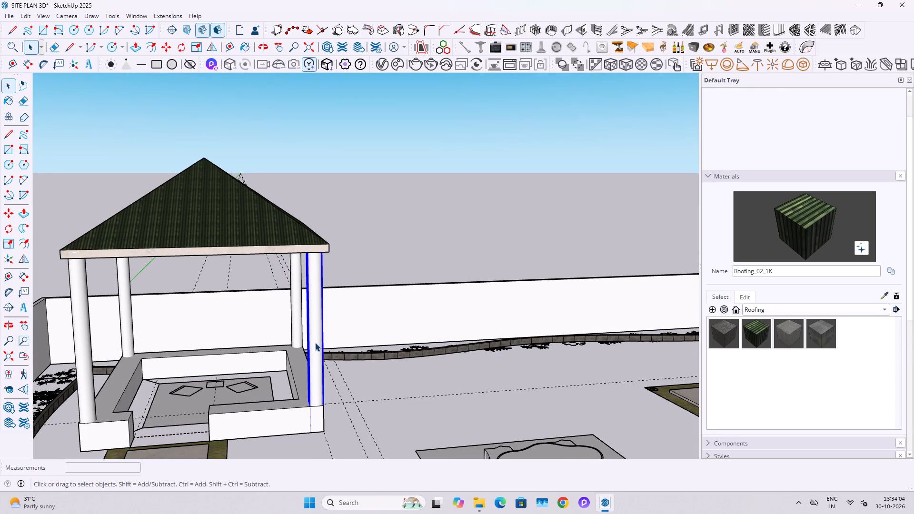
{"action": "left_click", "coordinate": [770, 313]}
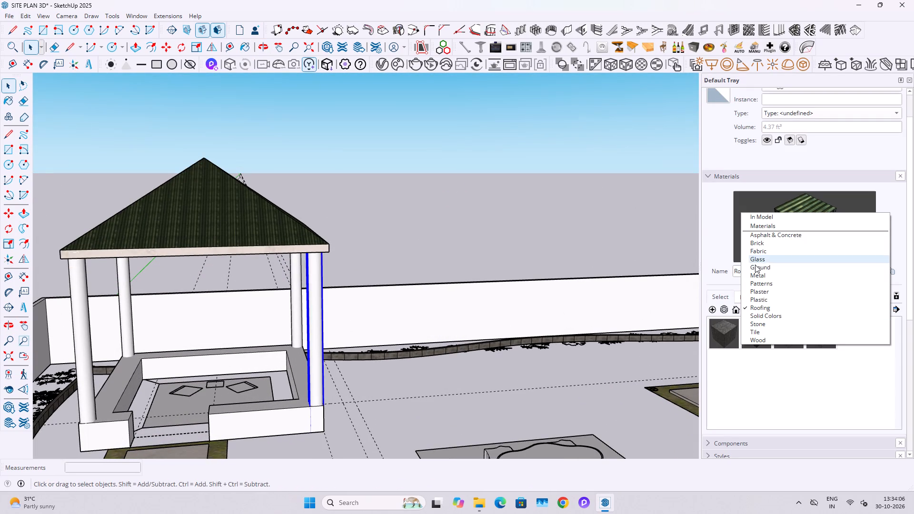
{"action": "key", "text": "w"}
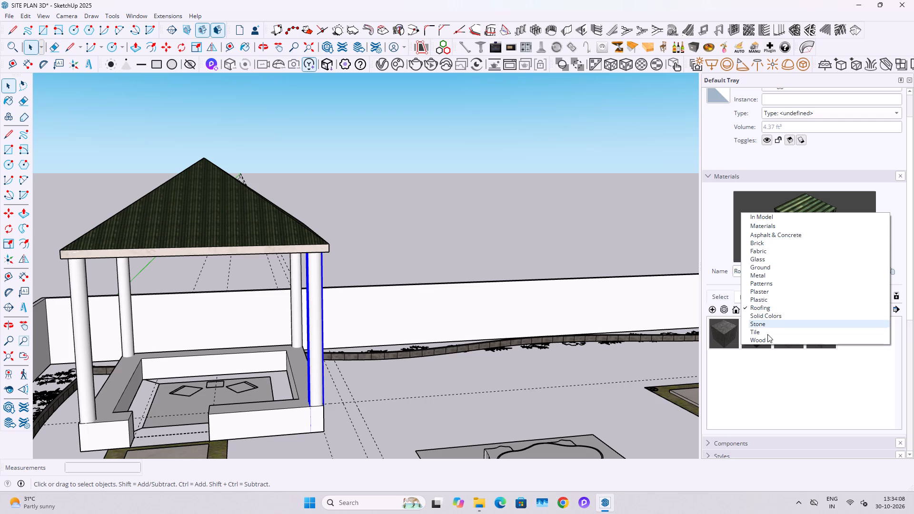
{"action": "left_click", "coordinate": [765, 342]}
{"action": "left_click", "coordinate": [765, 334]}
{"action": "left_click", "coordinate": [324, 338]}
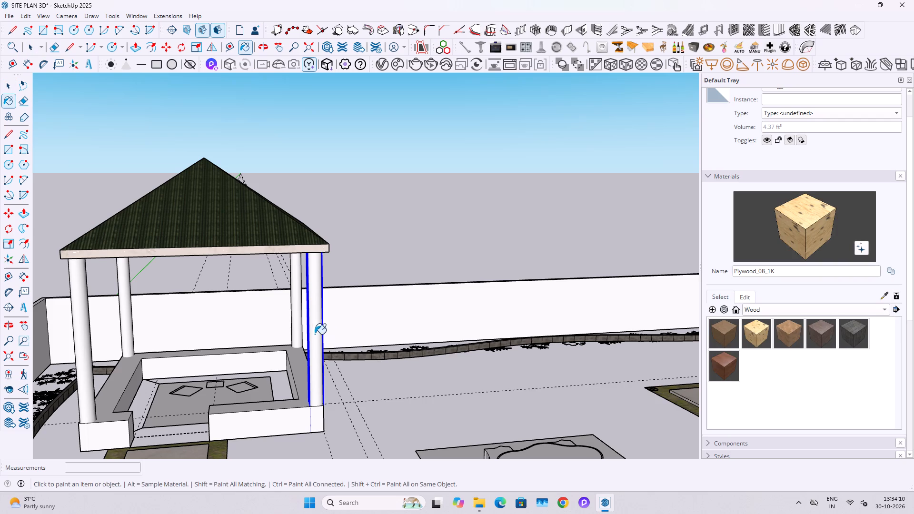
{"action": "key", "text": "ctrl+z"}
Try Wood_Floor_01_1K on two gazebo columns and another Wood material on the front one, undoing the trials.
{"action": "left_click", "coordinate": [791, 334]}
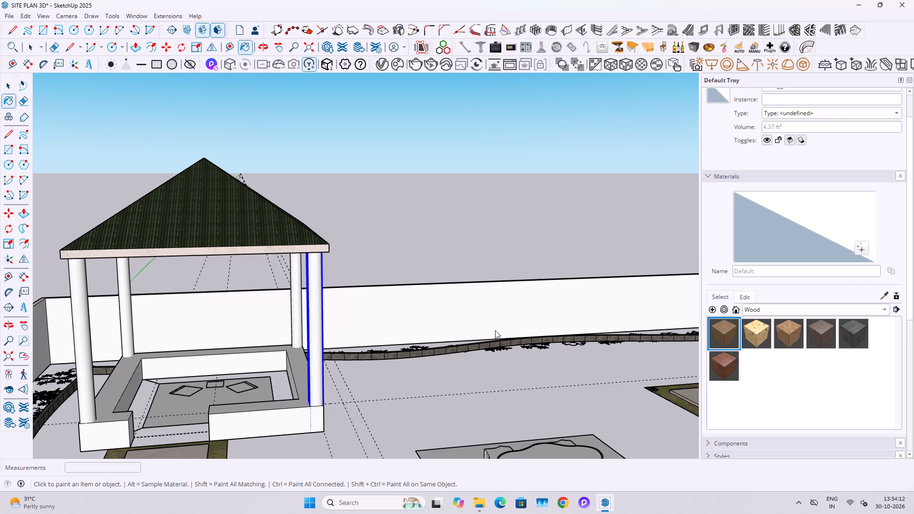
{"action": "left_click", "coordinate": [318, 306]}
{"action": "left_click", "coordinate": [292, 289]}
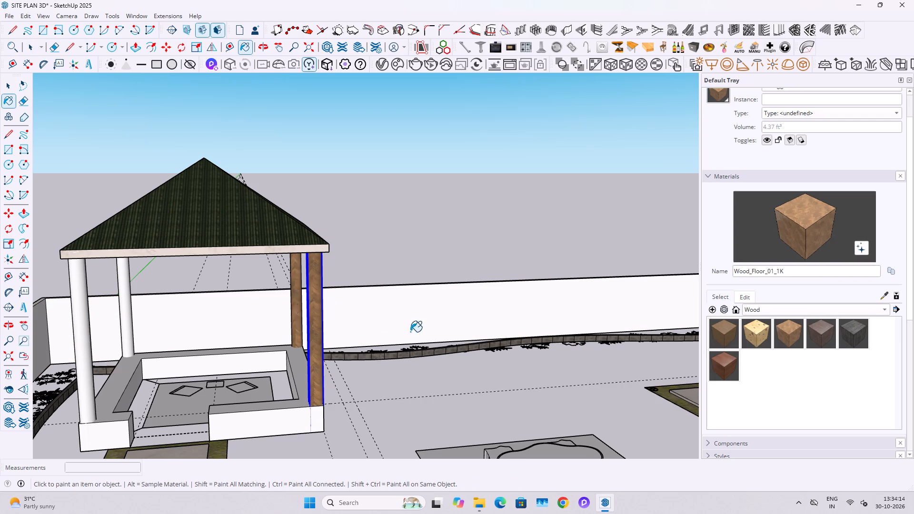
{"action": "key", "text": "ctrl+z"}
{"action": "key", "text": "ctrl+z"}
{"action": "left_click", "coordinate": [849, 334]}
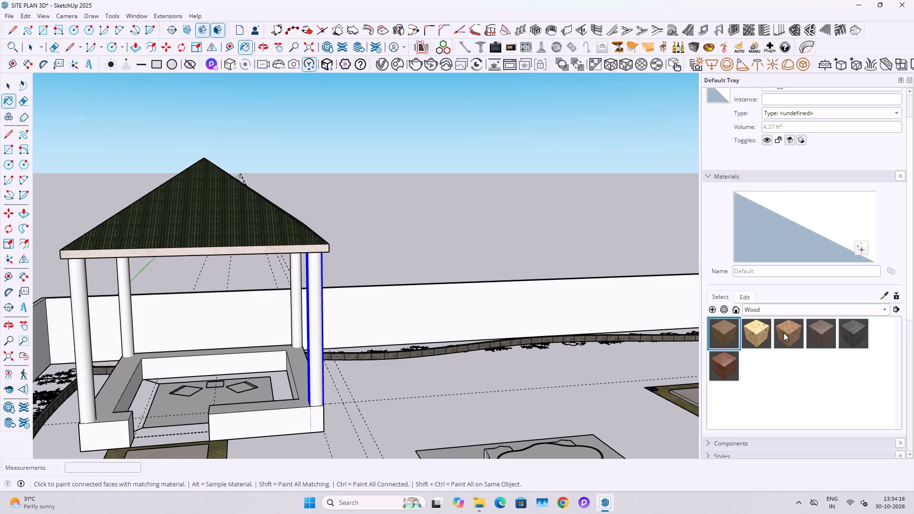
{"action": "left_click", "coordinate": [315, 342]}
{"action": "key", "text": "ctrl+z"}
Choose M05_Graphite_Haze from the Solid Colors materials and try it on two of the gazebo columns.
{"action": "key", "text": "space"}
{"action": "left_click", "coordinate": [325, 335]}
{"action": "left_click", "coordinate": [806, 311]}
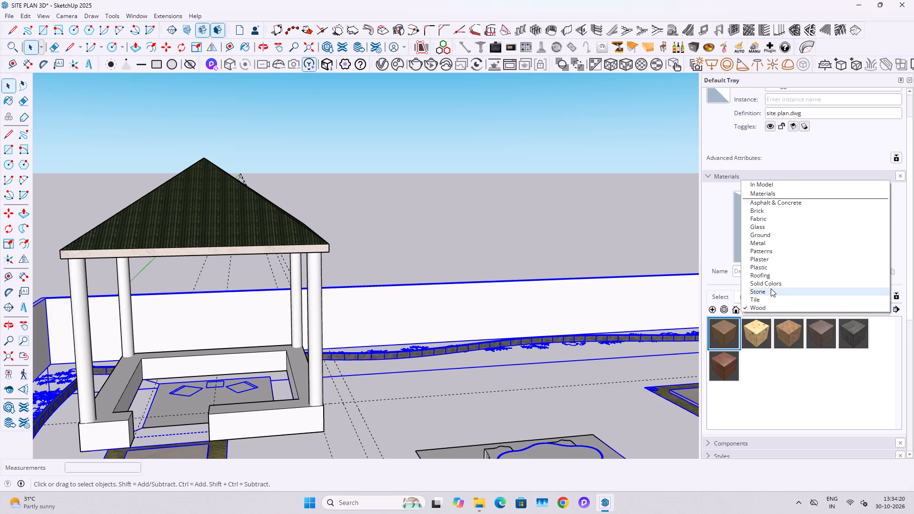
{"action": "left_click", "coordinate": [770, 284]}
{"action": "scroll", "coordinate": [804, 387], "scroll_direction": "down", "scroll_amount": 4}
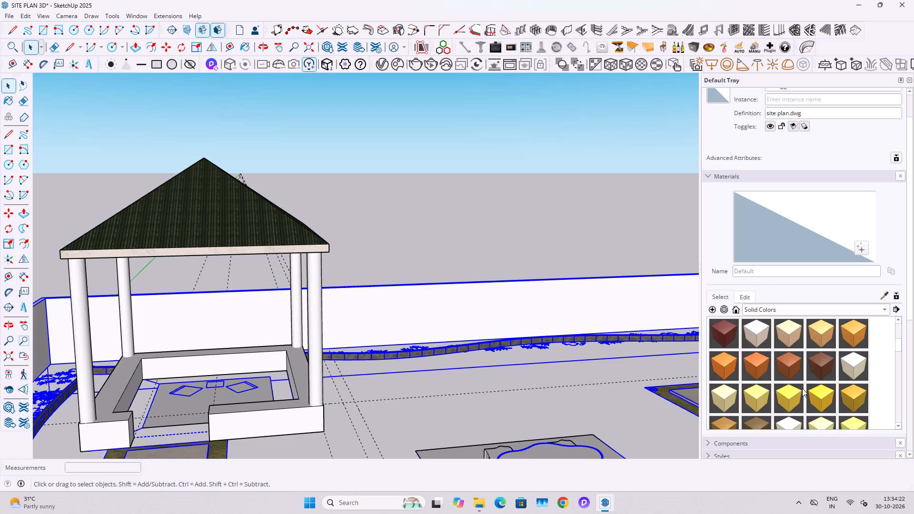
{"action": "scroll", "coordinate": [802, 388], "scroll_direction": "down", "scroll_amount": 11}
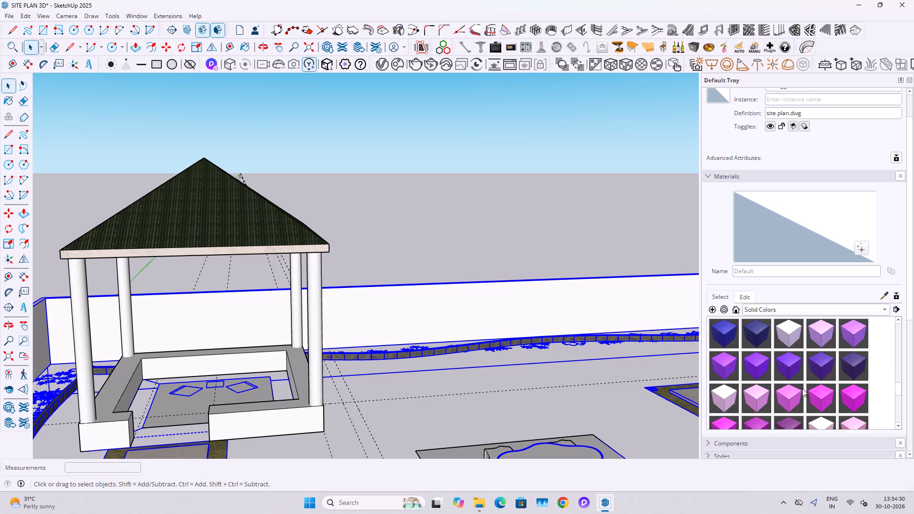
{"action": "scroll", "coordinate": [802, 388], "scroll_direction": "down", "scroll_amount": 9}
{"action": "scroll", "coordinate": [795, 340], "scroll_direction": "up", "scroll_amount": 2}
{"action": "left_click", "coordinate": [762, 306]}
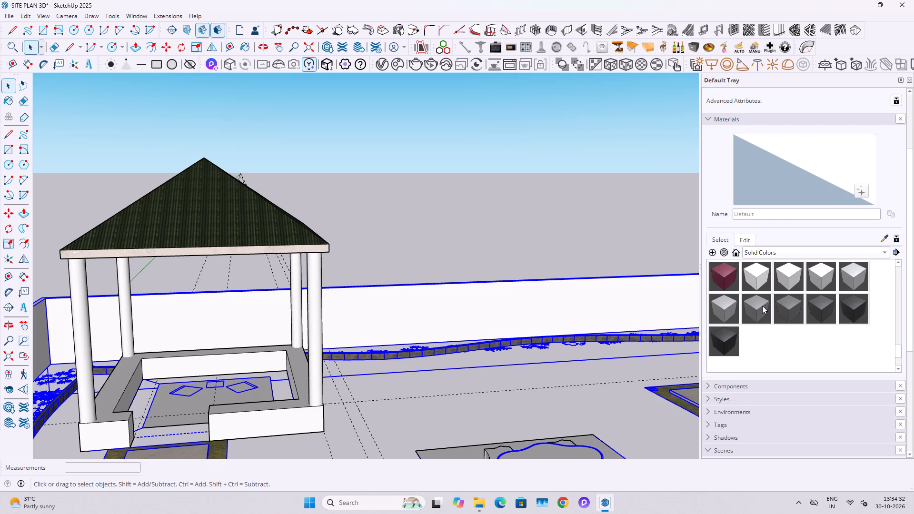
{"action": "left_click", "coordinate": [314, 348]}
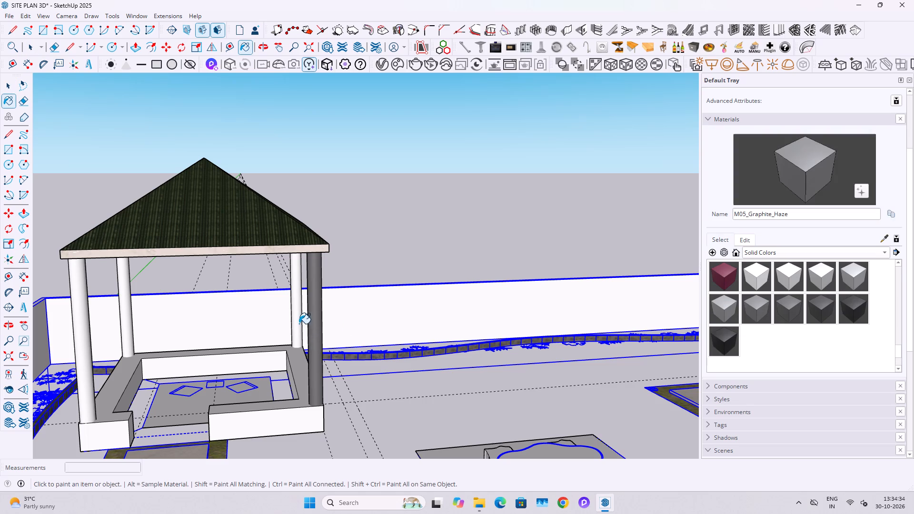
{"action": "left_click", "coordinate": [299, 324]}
Paint all four gazebo columns with the solid color M04_Stone_Frost.
{"action": "left_click", "coordinate": [723, 308]}
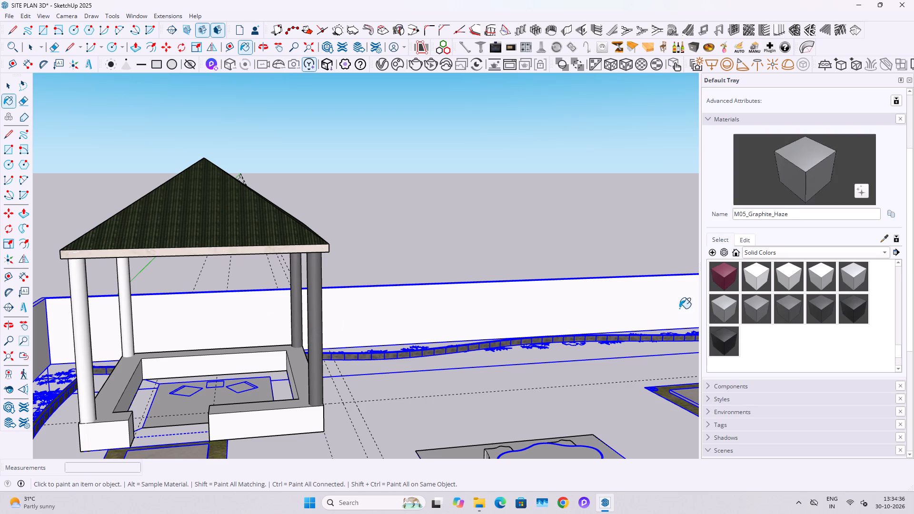
{"action": "left_click", "coordinate": [318, 315]}
{"action": "left_click", "coordinate": [300, 296]}
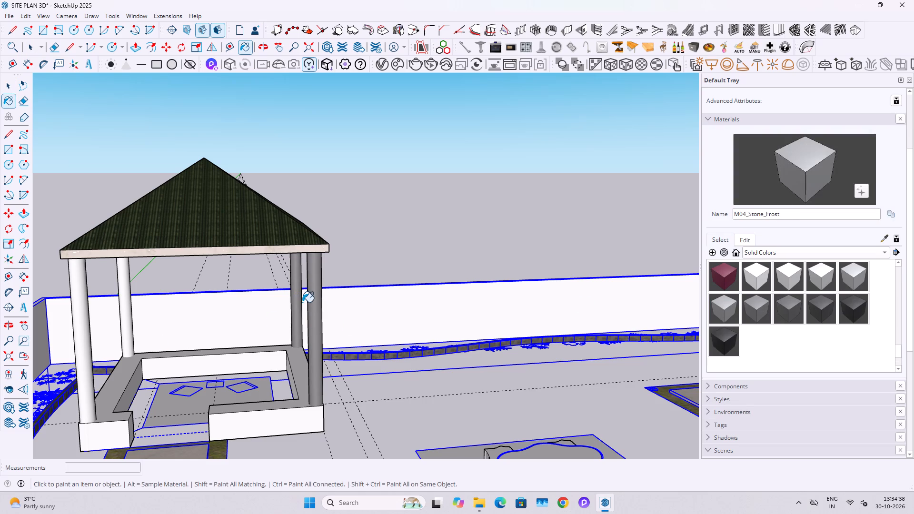
{"action": "left_click", "coordinate": [299, 302]}
{"action": "left_click", "coordinate": [132, 332]}
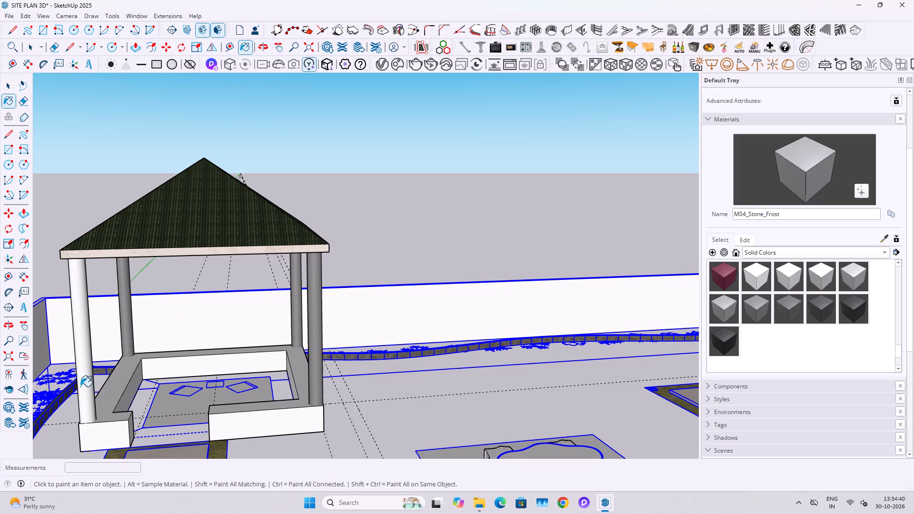
{"action": "left_click", "coordinate": [80, 386]}
{"action": "key", "text": "space"}
Move the front column on the short entrance wall 0.1" inward from the wall face.
{"action": "scroll", "coordinate": [135, 401], "scroll_direction": "down", "scroll_amount": 2}
{"action": "middle_click_drag", "start_coordinate": [139, 434], "coordinate": [109, 465]}
{"action": "scroll", "coordinate": [59, 432], "scroll_direction": "up", "scroll_amount": 13}
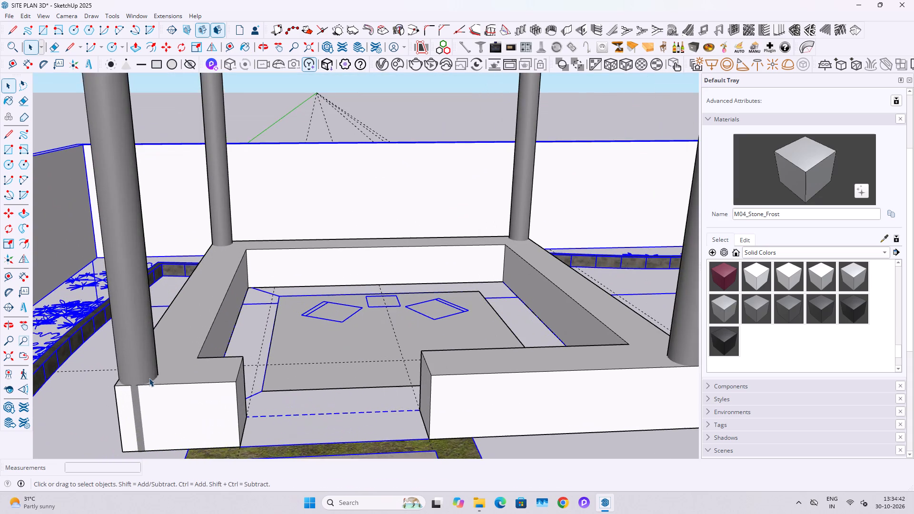
{"action": "left_click", "coordinate": [150, 371]}
{"action": "scroll", "coordinate": [170, 381], "scroll_direction": "up", "scroll_amount": 3}
{"action": "key", "text": "comma"}
{"action": "scroll", "coordinate": [179, 381], "scroll_direction": "up", "scroll_amount": 3}
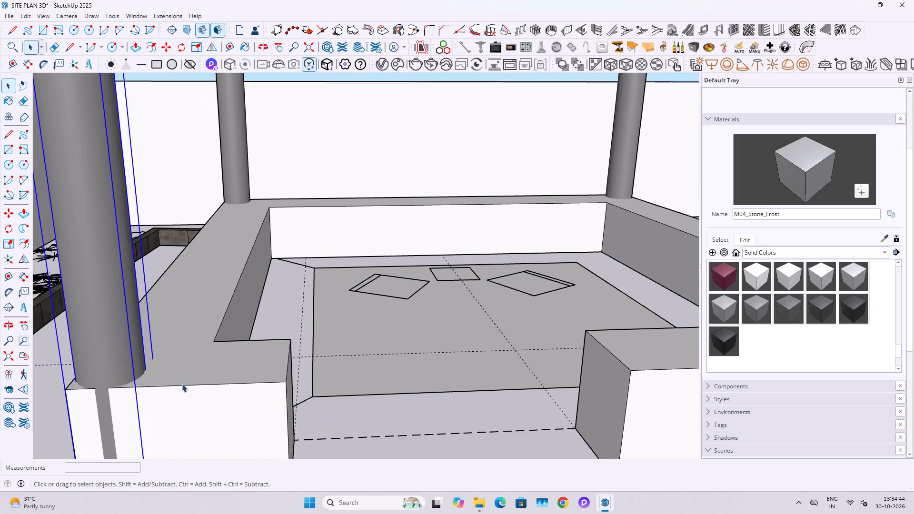
{"action": "scroll", "coordinate": [182, 384], "scroll_direction": "up", "scroll_amount": 3}
{"action": "key", "text": "m"}
{"action": "left_click", "coordinate": [182, 380]}
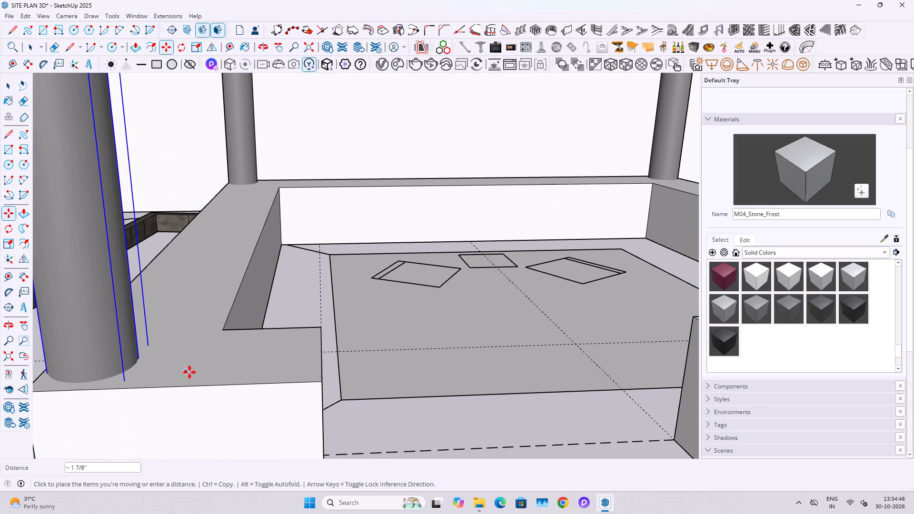
{"action": "type", "text": "0.1\""}
{"action": "key", "text": "Return"}
{"action": "key", "text": "space"}
Copy the top face of the gazebo's low wall 1" straight up and make the copy a group.
{"action": "scroll", "coordinate": [185, 376], "scroll_direction": "down", "scroll_amount": 20}
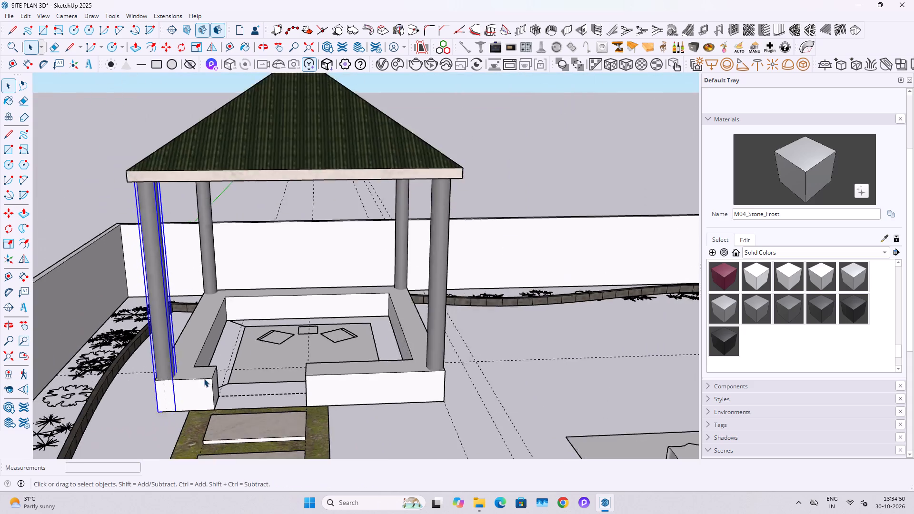
{"action": "middle_click_drag", "start_coordinate": [249, 375], "coordinate": [268, 341]}
{"action": "scroll", "coordinate": [247, 345], "scroll_direction": "down", "scroll_amount": 5}
{"action": "left_click", "coordinate": [421, 238]}
{"action": "middle_click_drag", "start_coordinate": [275, 299], "coordinate": [402, 348]}
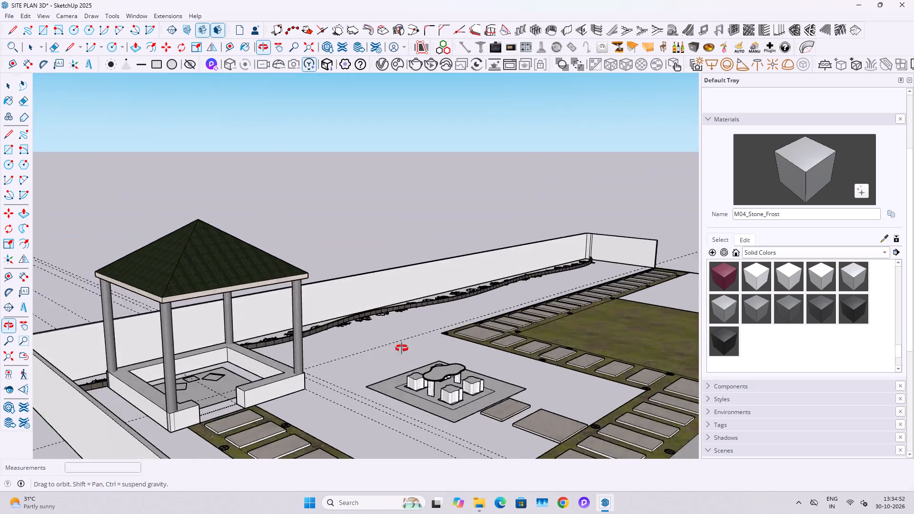
{"action": "middle_click_drag", "start_coordinate": [402, 348], "coordinate": [365, 371]}
{"action": "scroll", "coordinate": [295, 346], "scroll_direction": "up", "scroll_amount": 8}
{"action": "double_click", "coordinate": [277, 363]}
{"action": "scroll", "coordinate": [278, 363], "scroll_direction": "up", "scroll_amount": 3}
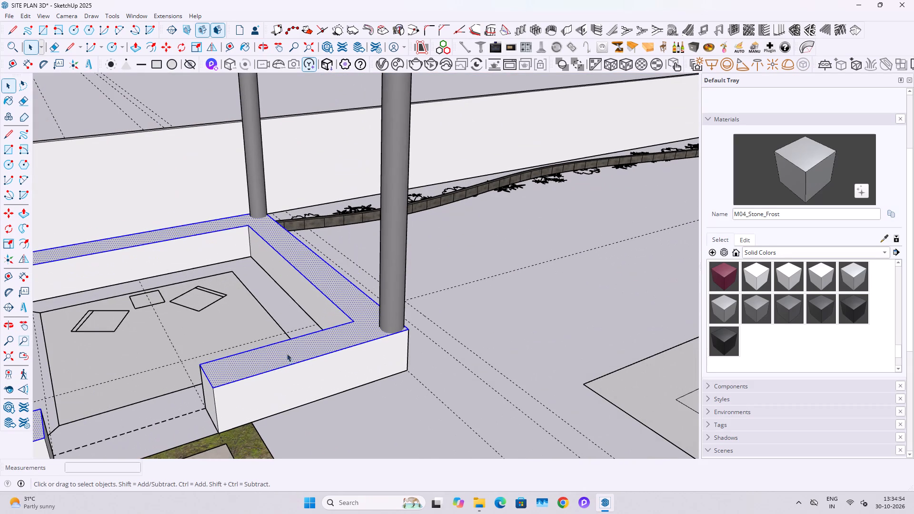
{"action": "key", "text": "m"}
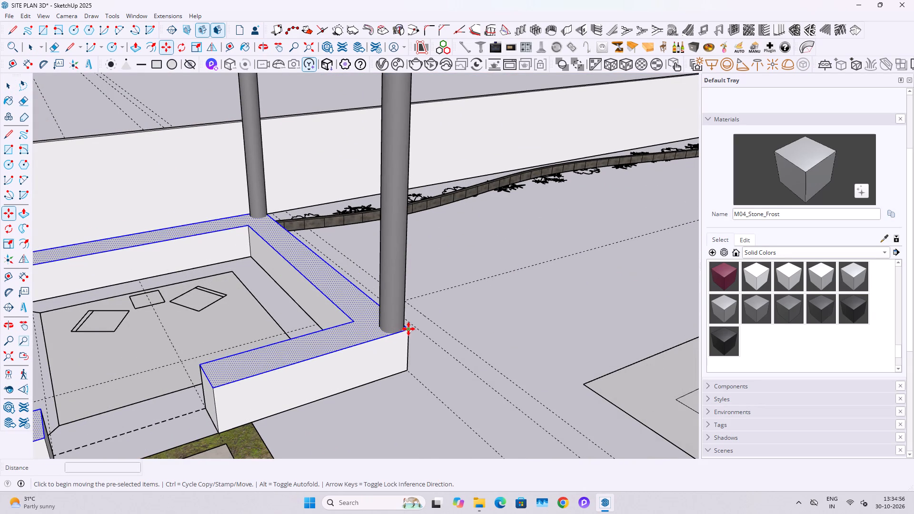
{"action": "left_click", "coordinate": [408, 329]}
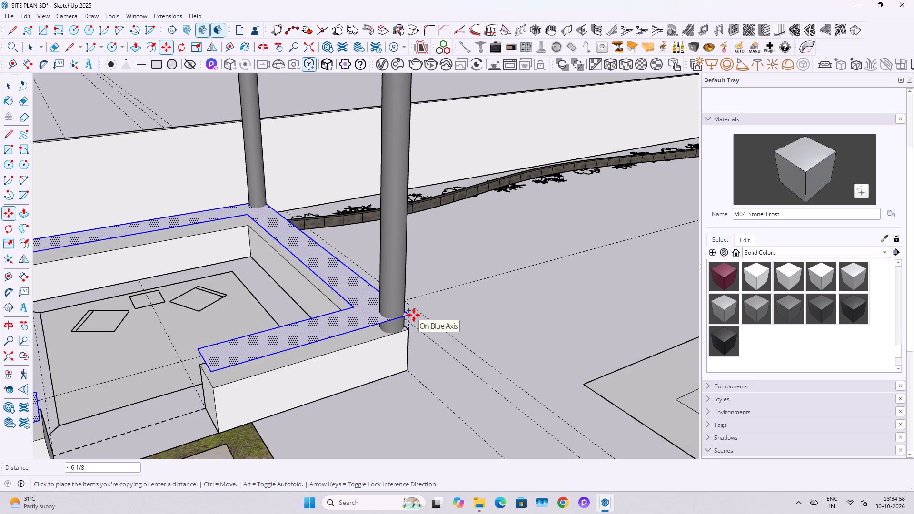
{"action": "type", "text": "1\""}
{"action": "key", "text": "Return"}
{"action": "key", "text": "space"}
{"action": "right_click", "coordinate": [349, 333]}
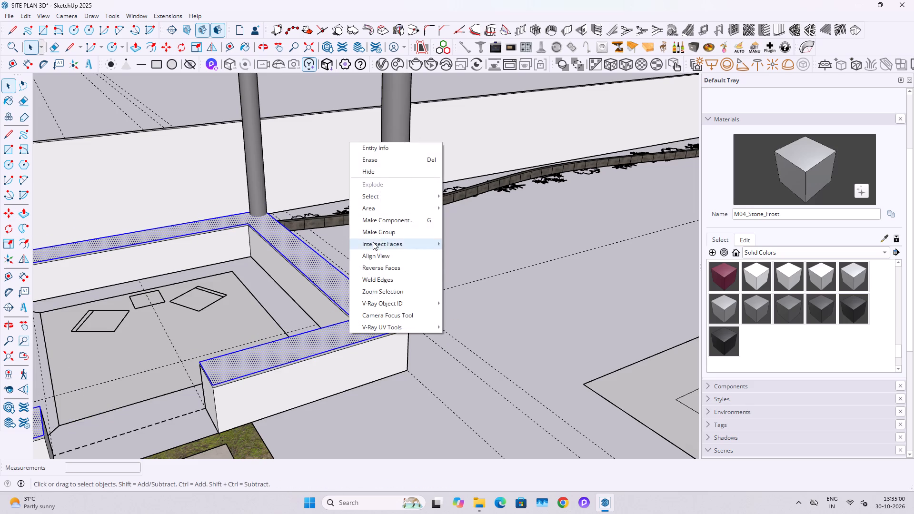
{"action": "left_click", "coordinate": [377, 235]}
Open the new wall-top group for editing and push/pull its face 1" to form a coping slab.
{"action": "double_click", "coordinate": [297, 341]}
{"action": "key", "text": "p"}
{"action": "left_click", "coordinate": [297, 342]}
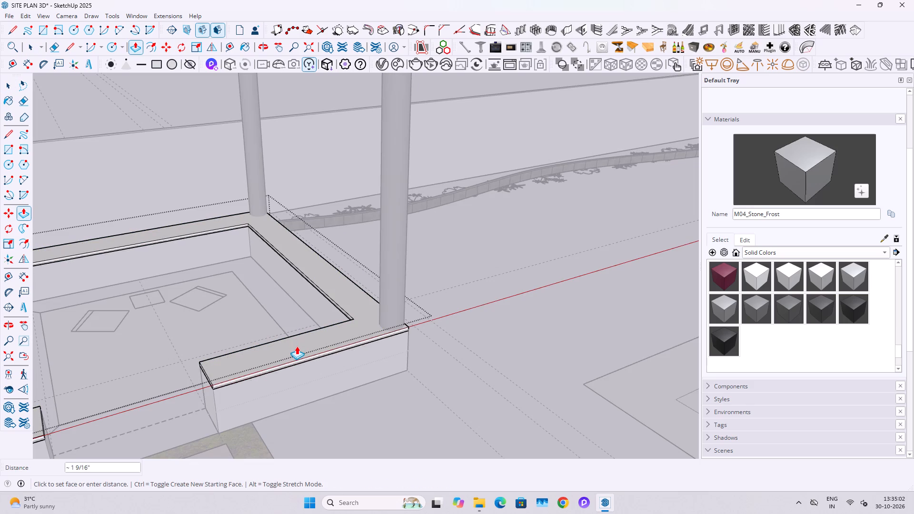
{"action": "type", "text": "1\""}
{"action": "key", "text": "Return"}
Extend the coping's end face on the longer front wall 1" into the entrance opening.
{"action": "middle_click_drag", "start_coordinate": [256, 367], "coordinate": [370, 356]}
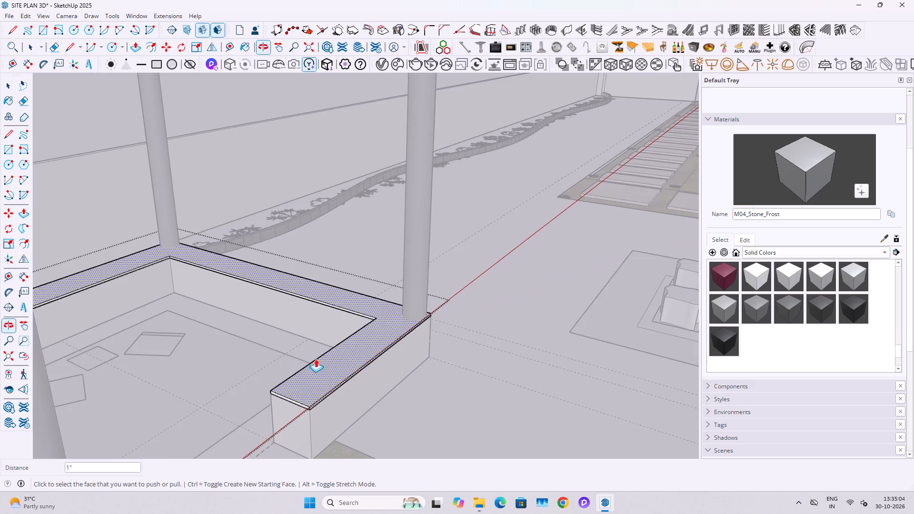
{"action": "scroll", "coordinate": [291, 383], "scroll_direction": "up", "scroll_amount": 7}
{"action": "left_click", "coordinate": [297, 404]}
{"action": "key", "text": "space"}
{"action": "scroll", "coordinate": [297, 407], "scroll_direction": "up", "scroll_amount": 3}
{"action": "left_click", "coordinate": [298, 407]}
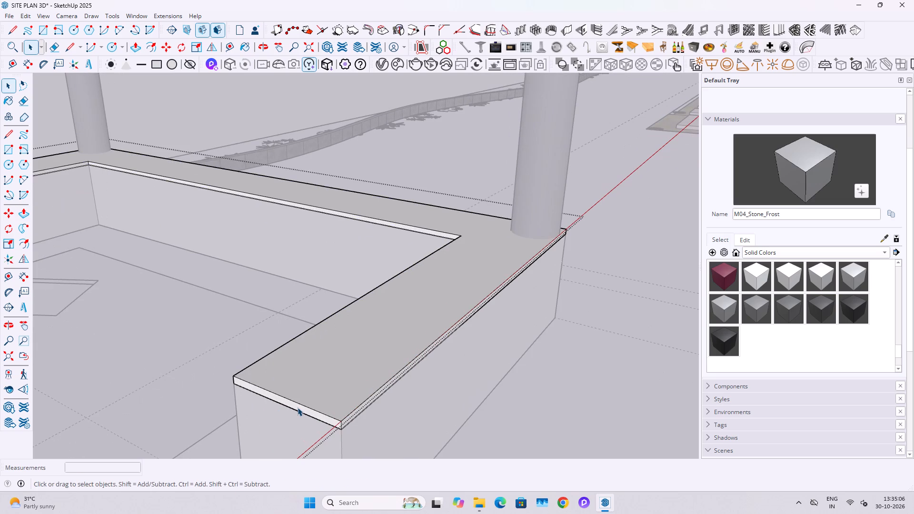
{"action": "key", "text": "p"}
{"action": "left_click", "coordinate": [298, 407]}
{"action": "type", "text": "1\""}
{"action": "key", "text": "Return"}
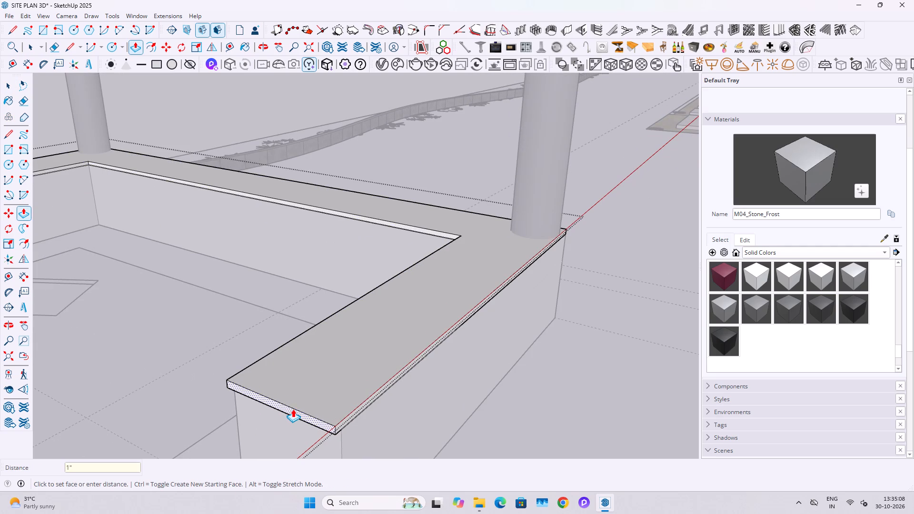
Extend the coping's other end face, on the short front wall, 1" into the entrance opening.
{"action": "scroll", "coordinate": [316, 357], "scroll_direction": "down", "scroll_amount": 6}
{"action": "middle_click_drag", "start_coordinate": [304, 363], "coordinate": [338, 335]}
{"action": "key", "text": "space"}
{"action": "scroll", "coordinate": [311, 302], "scroll_direction": "up", "scroll_amount": 7}
{"action": "key", "text": "space"}
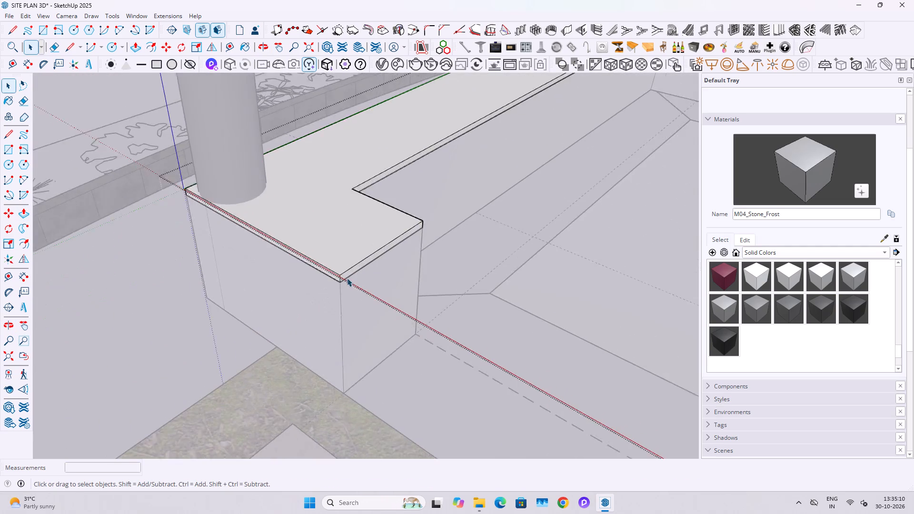
{"action": "scroll", "coordinate": [347, 278], "scroll_direction": "up", "scroll_amount": 3}
{"action": "left_click", "coordinate": [351, 268]}
{"action": "key", "text": "p"}
{"action": "left_click", "coordinate": [351, 268]}
{"action": "type", "text": "1\""}
{"action": "key", "text": "Return"}
{"action": "key", "text": "space"}
Extend the coping's inner edge along the side wall by the planting bed 1" over the seating area.
{"action": "middle_click_drag", "start_coordinate": [404, 155], "coordinate": [252, 336]}
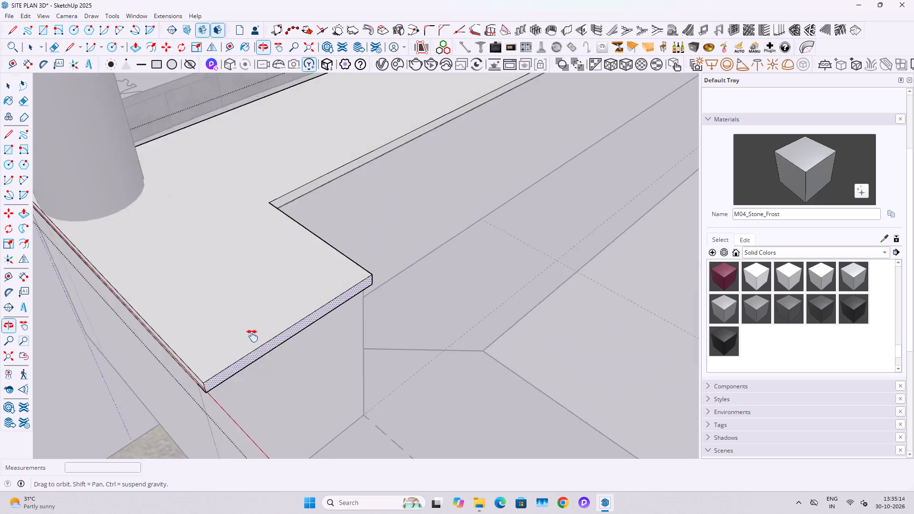
{"action": "middle_click_drag", "start_coordinate": [252, 336], "coordinate": [74, 349]}
{"action": "scroll", "coordinate": [278, 230], "scroll_direction": "up", "scroll_amount": 5}
{"action": "left_click", "coordinate": [254, 270]}
{"action": "key", "text": "p"}
{"action": "left_click", "coordinate": [254, 270]}
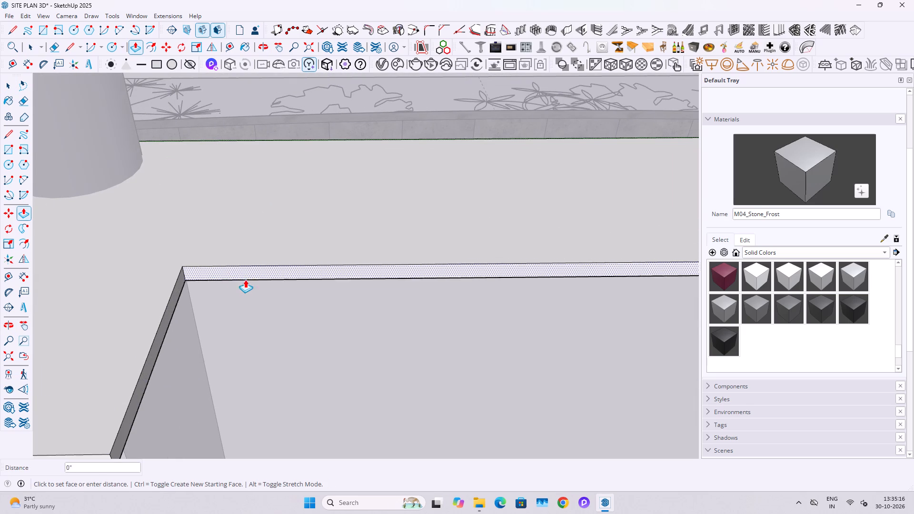
{"action": "type", "text": "1\""}
{"action": "key", "text": "Return"}
{"action": "key", "text": "space"}
Extend the adjoining inner coping edge behind the short entrance wall by 1".
{"action": "left_click", "coordinate": [176, 307]}
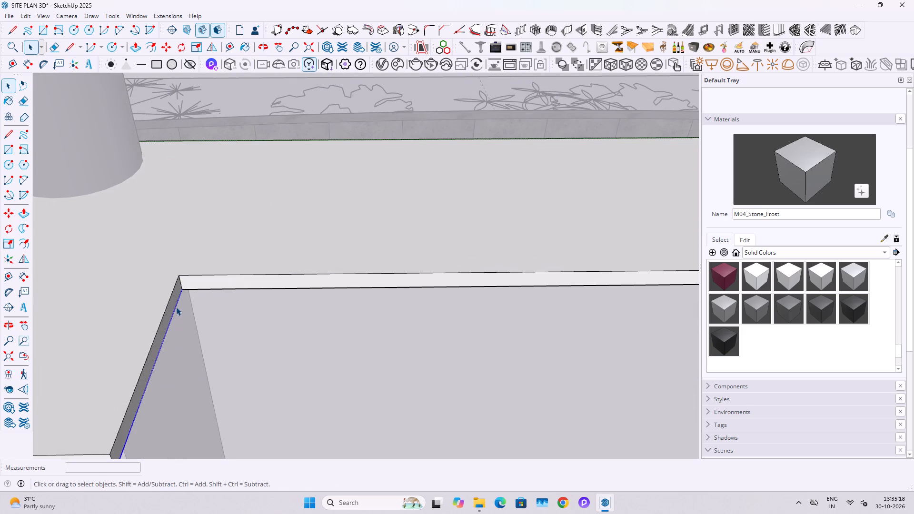
{"action": "key", "text": "p"}
{"action": "left_click", "coordinate": [175, 302]}
{"action": "type", "text": "1\""}
{"action": "key", "text": "Return"}
{"action": "scroll", "coordinate": [195, 310], "scroll_direction": "down", "scroll_amount": 12}
{"action": "key", "text": "space"}
{"action": "middle_click_drag", "start_coordinate": [335, 322], "coordinate": [144, 401]}
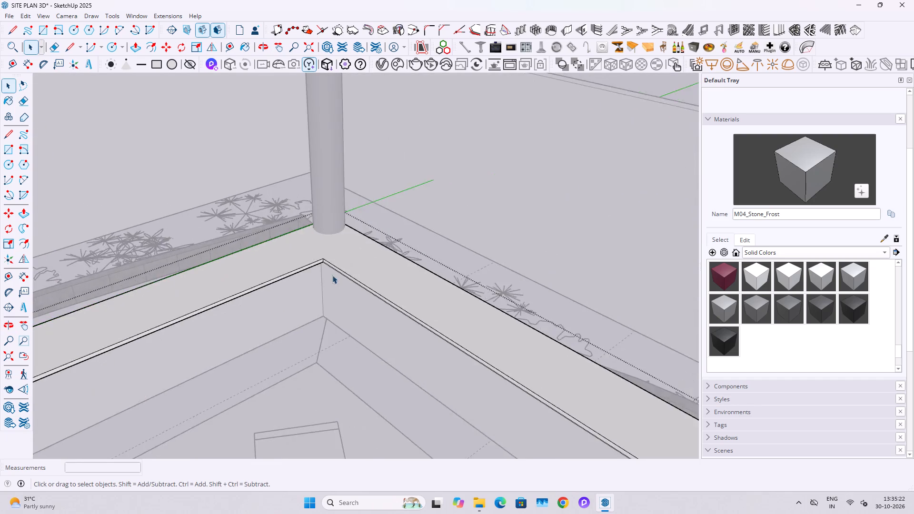
Extend the coping's inner edge along the gazebo's rear wall 1" over the seating area.
{"action": "scroll", "coordinate": [345, 270], "scroll_direction": "up", "scroll_amount": 13}
{"action": "left_click", "coordinate": [324, 266]}
{"action": "key", "text": "p"}
{"action": "left_click", "coordinate": [324, 266]}
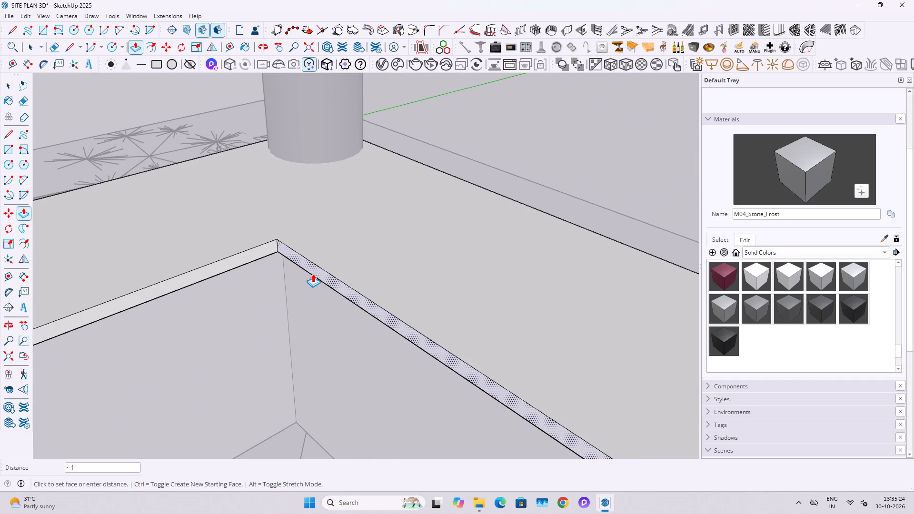
{"action": "key", "text": "1"}
{"action": "key", "text": "Return"}
{"action": "scroll", "coordinate": [313, 274], "scroll_direction": "down", "scroll_amount": 10}
{"action": "key", "text": "space"}
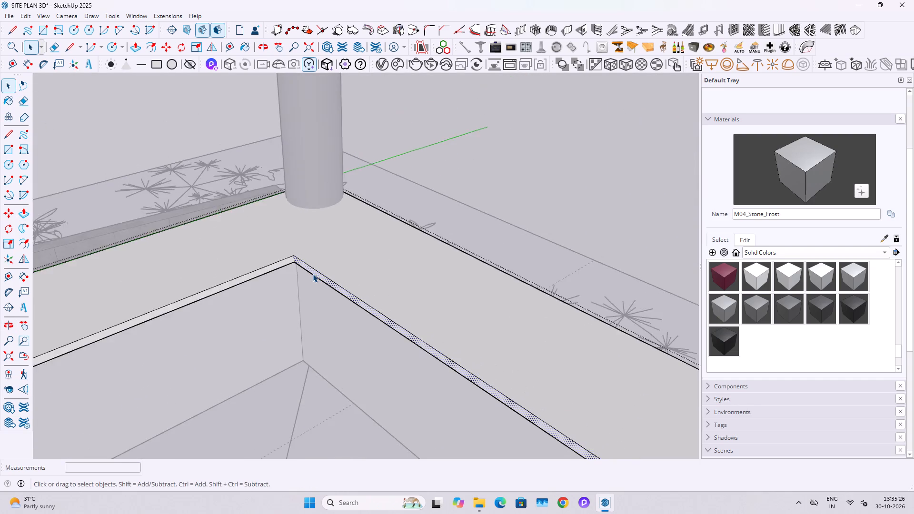
Extend the coping's inner edge along the remaining side wall, opposite the planting bed, inward by 1".
{"action": "scroll", "coordinate": [313, 274], "scroll_direction": "down", "scroll_amount": 2}
{"action": "middle_click_drag", "start_coordinate": [327, 298], "coordinate": [155, 248]}
{"action": "scroll", "coordinate": [181, 245], "scroll_direction": "down", "scroll_amount": 5, "text": "shift"}
{"action": "middle_click_drag", "start_coordinate": [346, 296], "coordinate": [425, 264], "text": "shift"}
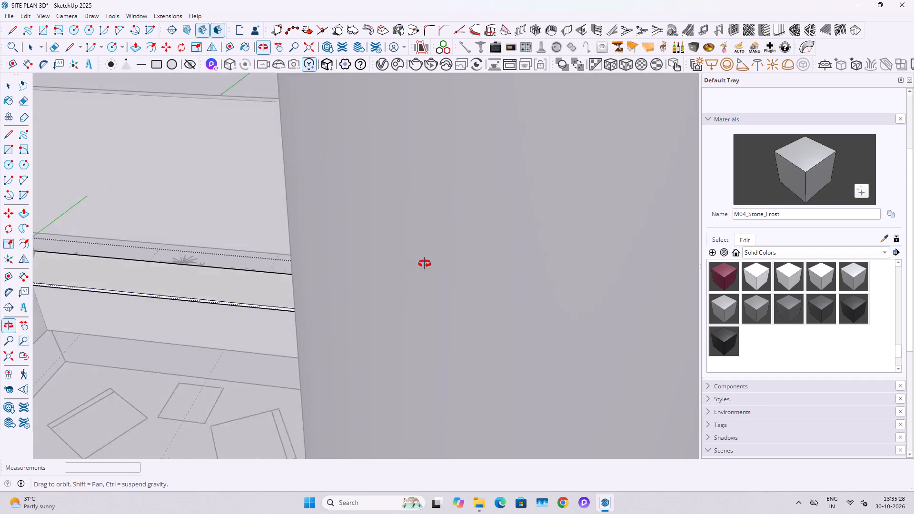
{"action": "middle_click_drag", "start_coordinate": [425, 264], "coordinate": [552, 246], "text": "shift"}
{"action": "middle_click_drag", "start_coordinate": [227, 392], "coordinate": [432, 202], "text": "shift"}
{"action": "middle_click_drag", "start_coordinate": [173, 377], "coordinate": [386, 183], "text": "shift"}
{"action": "scroll", "coordinate": [173, 377], "scroll_direction": "up", "scroll_amount": 1, "text": "shift"}
{"action": "scroll", "coordinate": [330, 284], "scroll_direction": "up", "scroll_amount": 7}
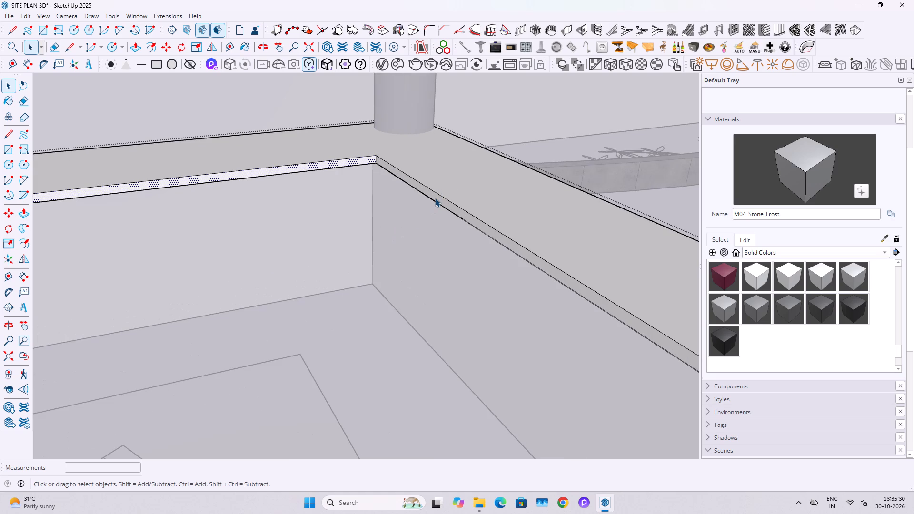
{"action": "left_click", "coordinate": [435, 198]}
{"action": "key", "text": "p"}
{"action": "left_click", "coordinate": [435, 198]}
{"action": "type", "text": "1\""}
{"action": "key", "text": "Return"}
{"action": "key", "text": "space"}
{"action": "scroll", "coordinate": [325, 241], "scroll_direction": "down", "scroll_amount": 14}
{"action": "key", "text": "Escape"}
{"action": "key", "text": "space"}
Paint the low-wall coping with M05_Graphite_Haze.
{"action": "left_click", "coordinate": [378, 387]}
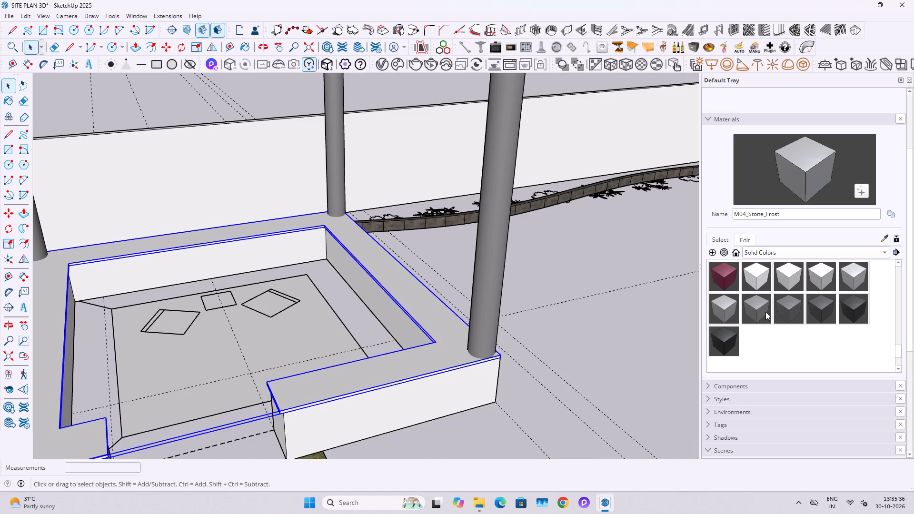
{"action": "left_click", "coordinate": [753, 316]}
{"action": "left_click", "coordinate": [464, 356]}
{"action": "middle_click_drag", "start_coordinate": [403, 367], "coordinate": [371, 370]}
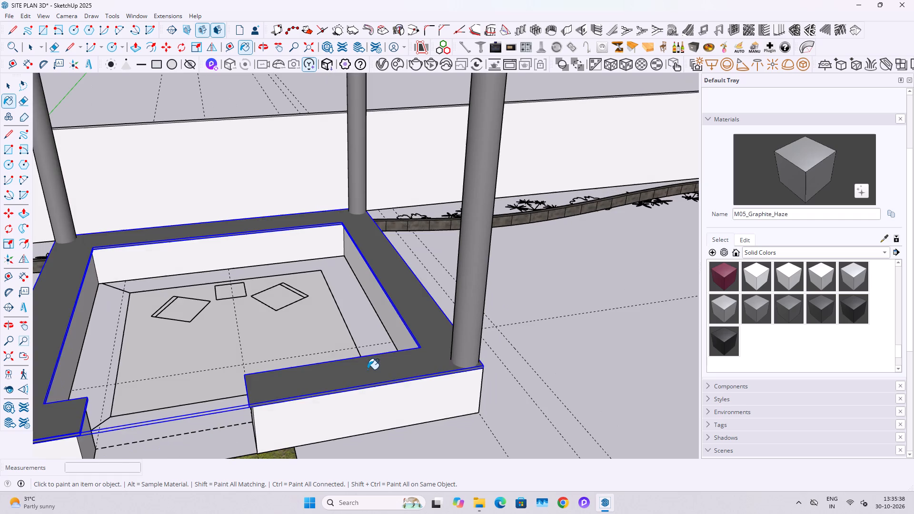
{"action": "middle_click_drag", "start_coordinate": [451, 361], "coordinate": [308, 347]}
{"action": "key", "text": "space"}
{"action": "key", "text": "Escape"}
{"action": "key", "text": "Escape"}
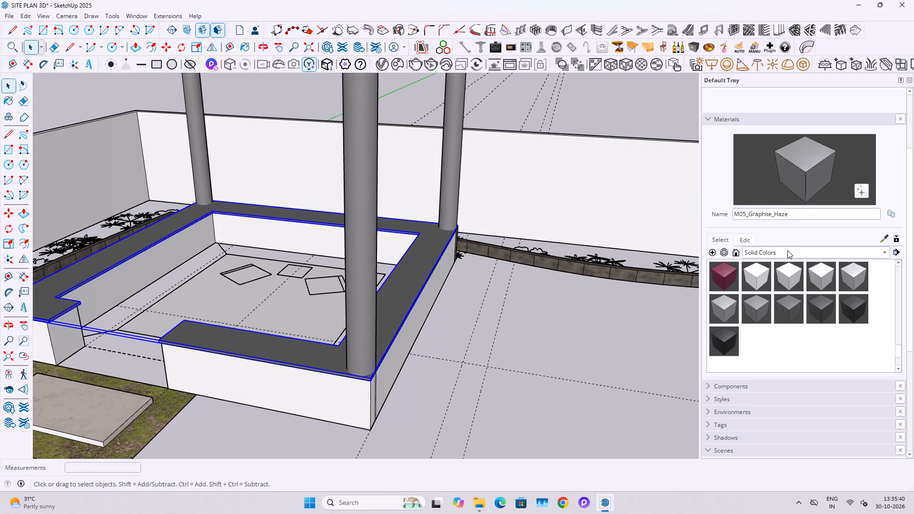
Switch the material library to the Stone collection.
{"action": "left_click", "coordinate": [785, 249]}
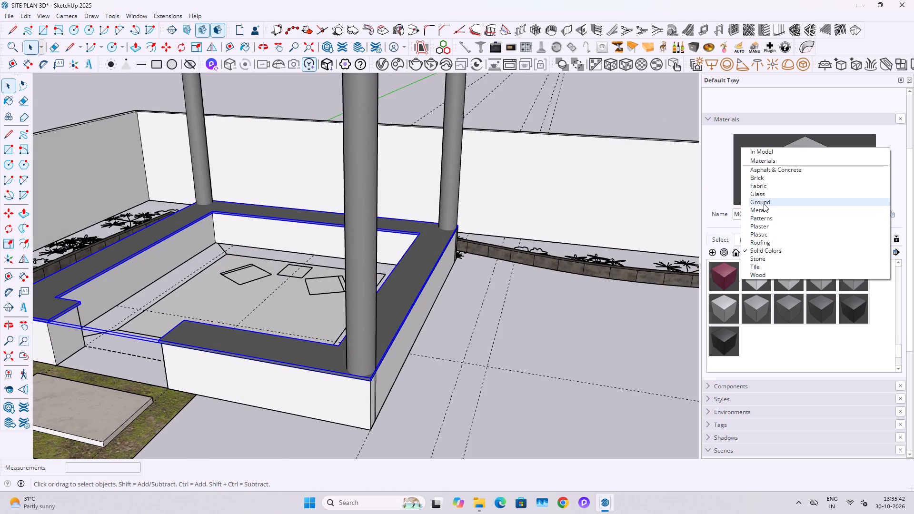
{"action": "left_click", "coordinate": [763, 258]}
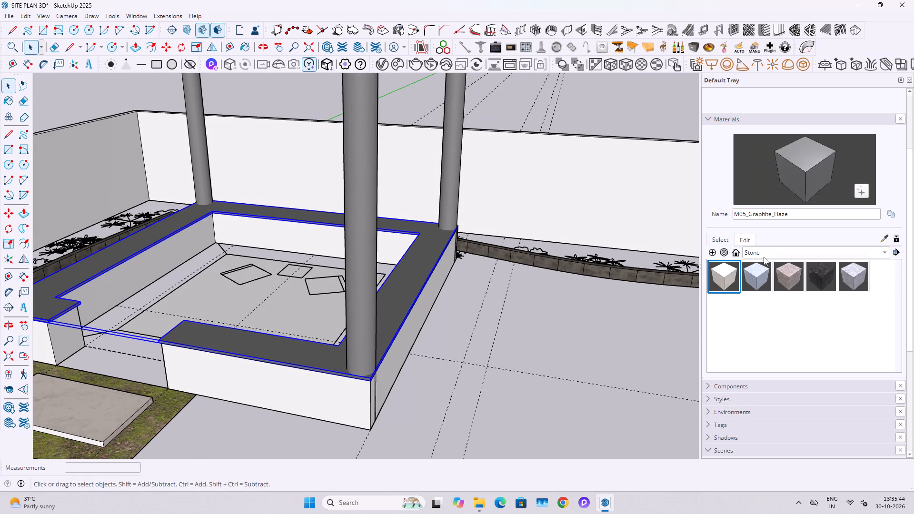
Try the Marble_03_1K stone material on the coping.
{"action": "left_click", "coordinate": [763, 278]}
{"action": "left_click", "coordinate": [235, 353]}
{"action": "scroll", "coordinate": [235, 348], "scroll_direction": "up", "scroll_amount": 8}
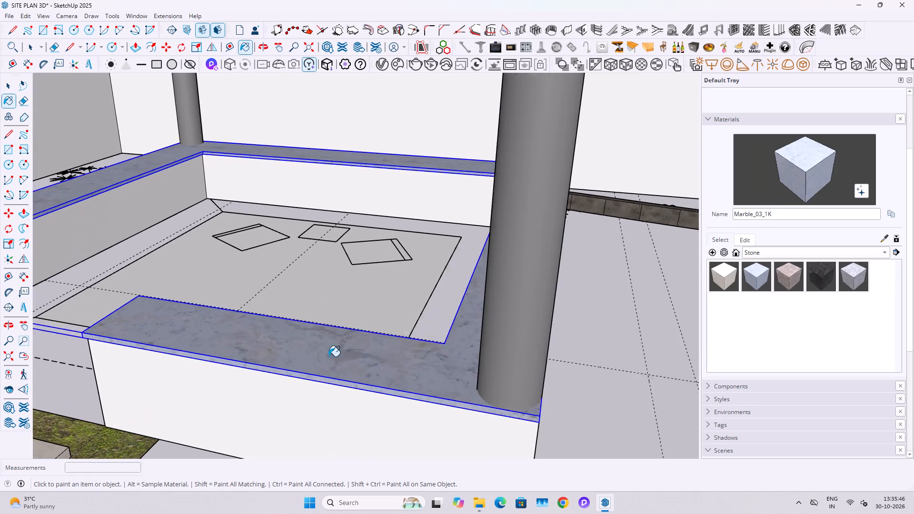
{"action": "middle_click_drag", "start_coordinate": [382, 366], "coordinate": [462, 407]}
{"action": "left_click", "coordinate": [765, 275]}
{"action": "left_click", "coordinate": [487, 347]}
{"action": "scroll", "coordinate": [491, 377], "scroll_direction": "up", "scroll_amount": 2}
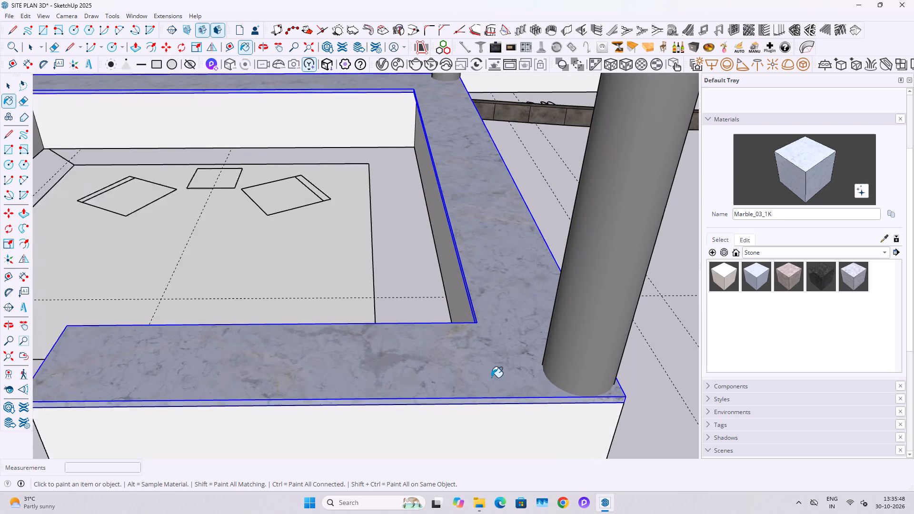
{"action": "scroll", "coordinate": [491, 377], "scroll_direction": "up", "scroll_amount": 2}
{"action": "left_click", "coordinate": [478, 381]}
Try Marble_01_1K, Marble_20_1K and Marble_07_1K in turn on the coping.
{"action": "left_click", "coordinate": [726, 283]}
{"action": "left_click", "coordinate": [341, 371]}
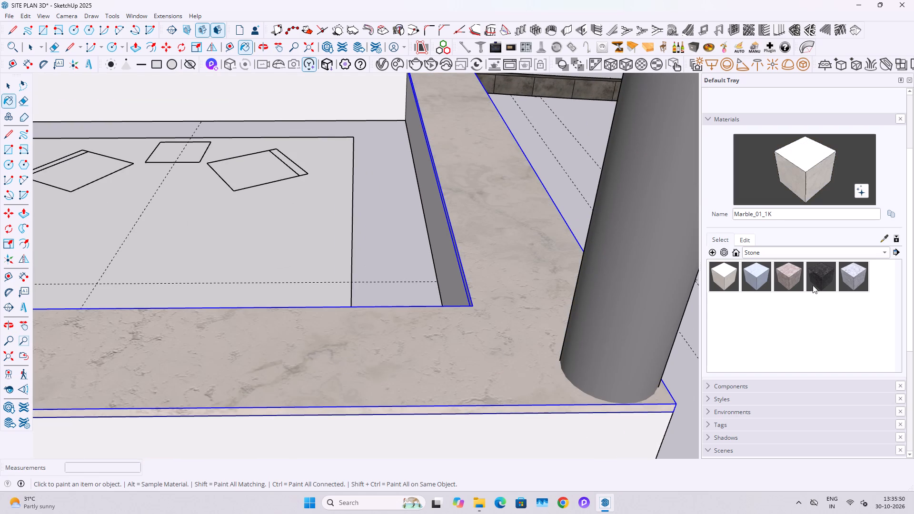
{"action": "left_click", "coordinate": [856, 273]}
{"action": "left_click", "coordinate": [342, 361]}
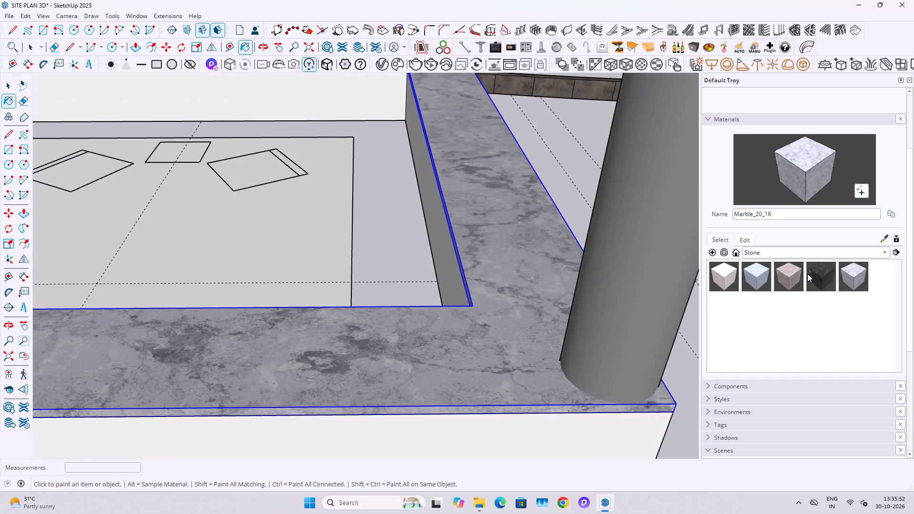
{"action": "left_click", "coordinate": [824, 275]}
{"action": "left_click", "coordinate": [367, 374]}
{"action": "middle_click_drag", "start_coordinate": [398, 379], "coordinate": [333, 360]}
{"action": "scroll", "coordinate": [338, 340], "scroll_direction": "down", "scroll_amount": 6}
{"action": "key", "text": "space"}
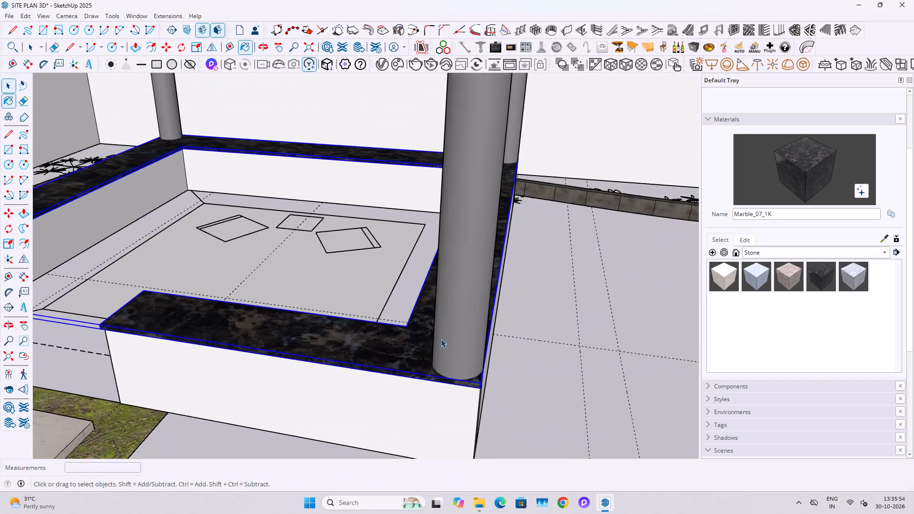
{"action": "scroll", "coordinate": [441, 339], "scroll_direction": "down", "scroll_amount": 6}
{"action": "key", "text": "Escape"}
Paint the coping with the Marble_06_1K stone material.
{"action": "left_click", "coordinate": [410, 392]}
{"action": "left_click", "coordinate": [781, 280]}
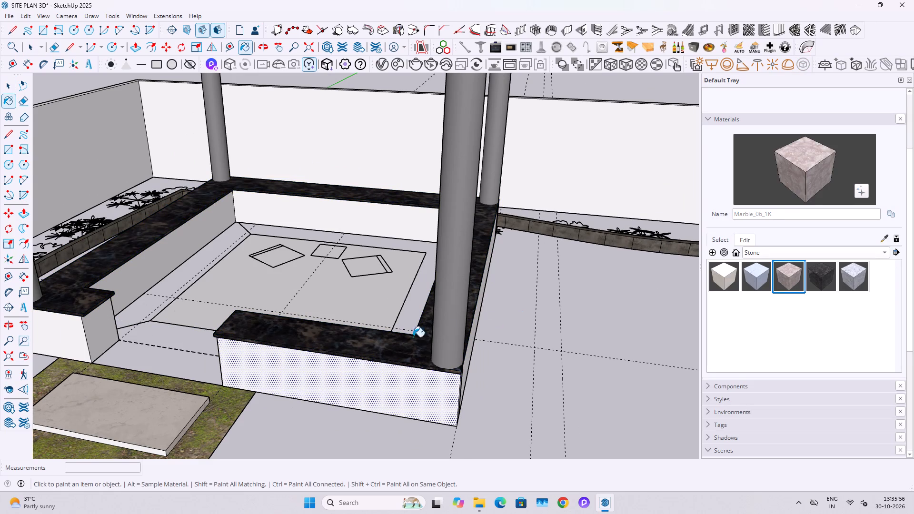
{"action": "left_click", "coordinate": [386, 340]}
Group all the connected faces and edges of the gazebo's low walls beneath the coping.
{"action": "key", "text": "space"}
{"action": "triple_click", "coordinate": [386, 397]}
{"action": "left_click", "coordinate": [386, 397]}
{"action": "right_click", "coordinate": [386, 397]}
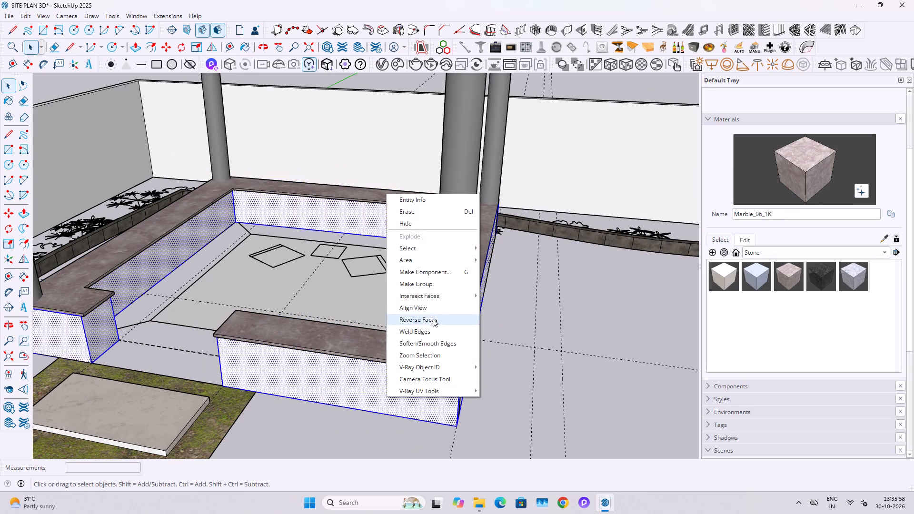
{"action": "left_click", "coordinate": [430, 288]}
Paint the low-wall group with the Marble_03_1K stone material.
{"action": "left_click", "coordinate": [753, 281]}
{"action": "left_click", "coordinate": [275, 405]}
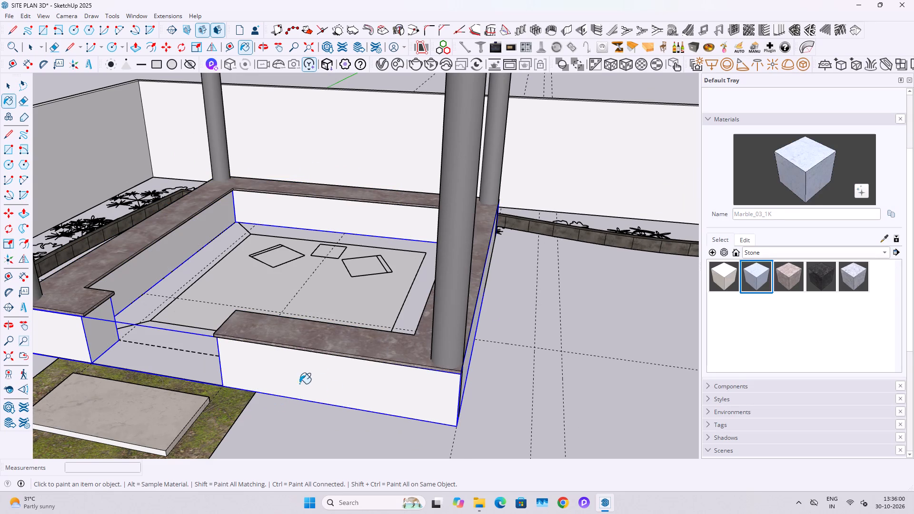
{"action": "left_click", "coordinate": [315, 372]}
{"action": "key", "text": "space"}
{"action": "key", "text": "Escape"}
{"action": "middle_click_drag", "start_coordinate": [333, 370], "coordinate": [359, 336]}
{"action": "left_click", "coordinate": [461, 400]}
Review the painted gazebo together with the surrounding paths, table area and planting beds.
{"action": "scroll", "coordinate": [428, 428], "scroll_direction": "down", "scroll_amount": 11}
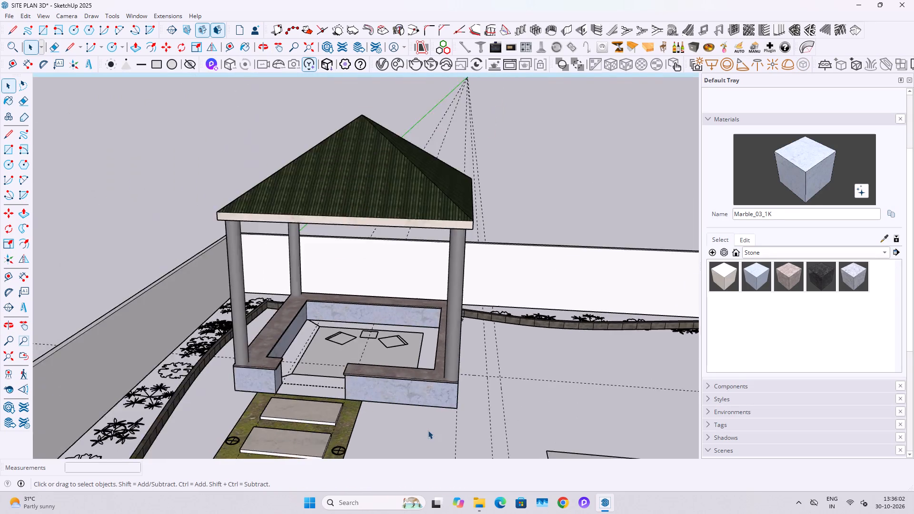
{"action": "middle_click_drag", "start_coordinate": [374, 390], "coordinate": [467, 343]}
{"action": "scroll", "coordinate": [403, 393], "scroll_direction": "down", "scroll_amount": 6}
{"action": "middle_click_drag", "start_coordinate": [483, 404], "coordinate": [308, 355], "text": "shift"}
{"action": "scroll", "coordinate": [357, 368], "scroll_direction": "up", "scroll_amount": 1, "text": "shift"}
{"action": "scroll", "coordinate": [303, 359], "scroll_direction": "down", "scroll_amount": 5}
{"action": "middle_click_drag", "start_coordinate": [402, 353], "coordinate": [378, 411]}
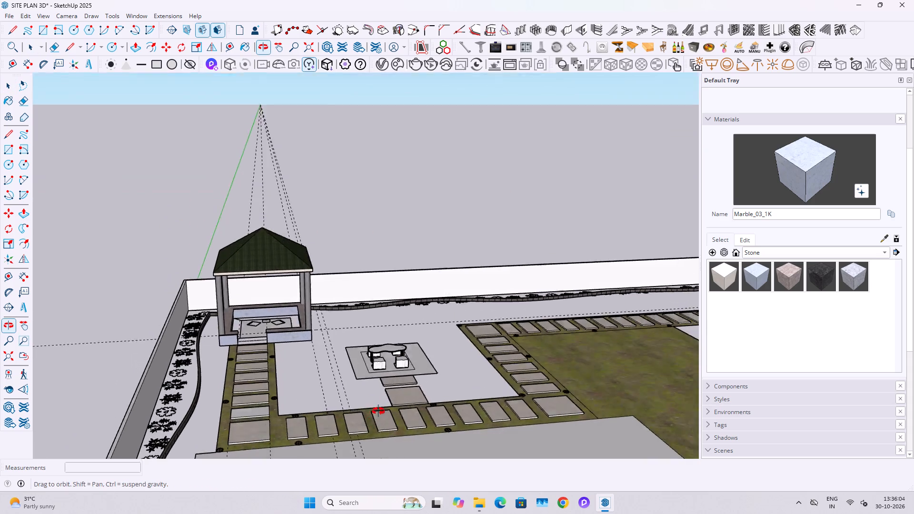
{"action": "middle_click_drag", "start_coordinate": [378, 411], "coordinate": [352, 438]}
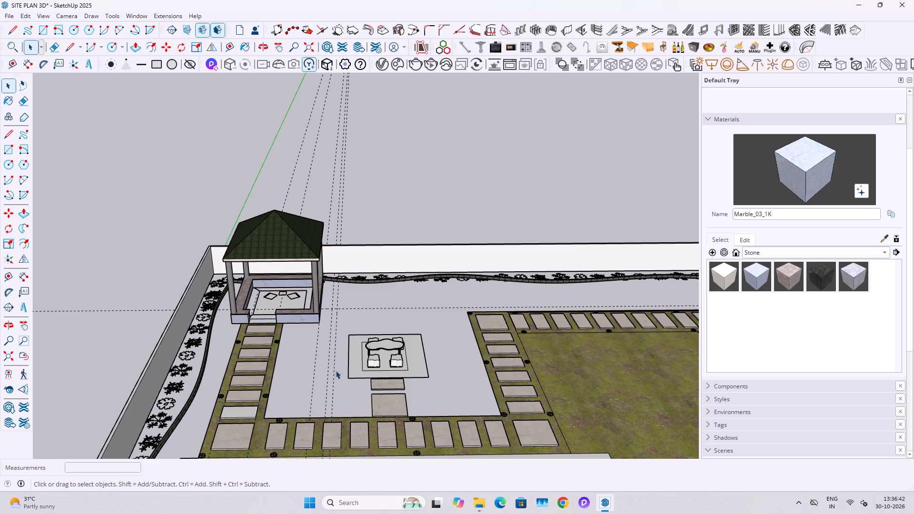
Delete all the dashed construction guides from the model.
{"action": "scroll", "coordinate": [351, 331], "scroll_direction": "down", "scroll_amount": 3}
{"action": "middle_click_drag", "start_coordinate": [283, 341], "coordinate": [372, 312]}
{"action": "scroll", "coordinate": [286, 345], "scroll_direction": "up", "scroll_amount": 11}
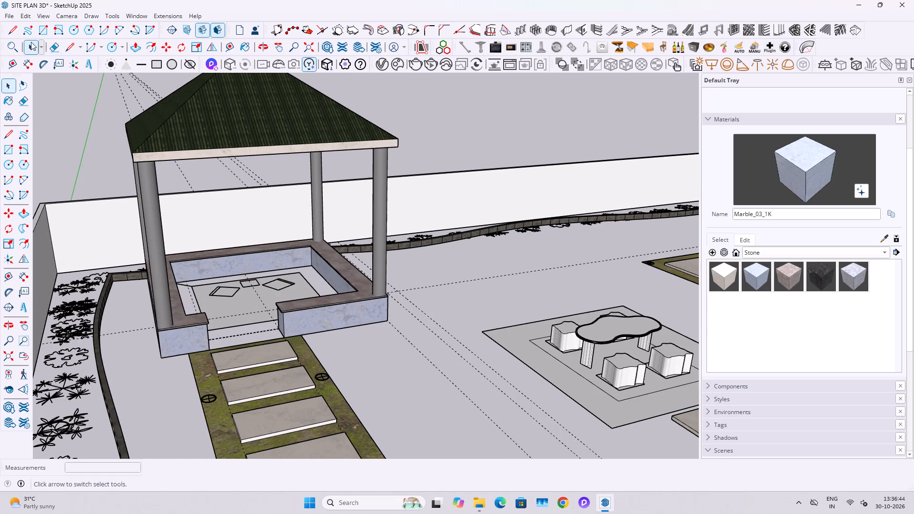
{"action": "left_click", "coordinate": [23, 15]}
{"action": "left_click", "coordinate": [74, 112]}
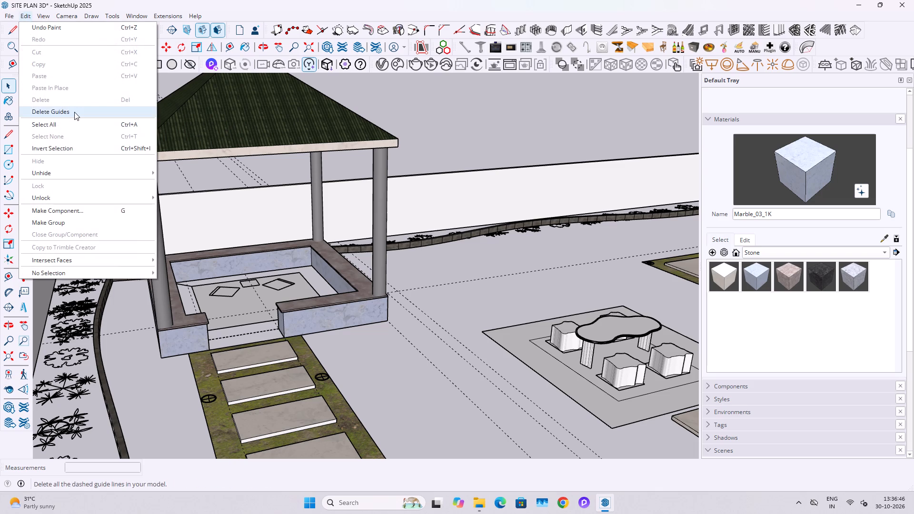
Paint the gazebo's central floor face with the Marble_07_1K stone material.
{"action": "middle_click_drag", "start_coordinate": [330, 364], "coordinate": [215, 385]}
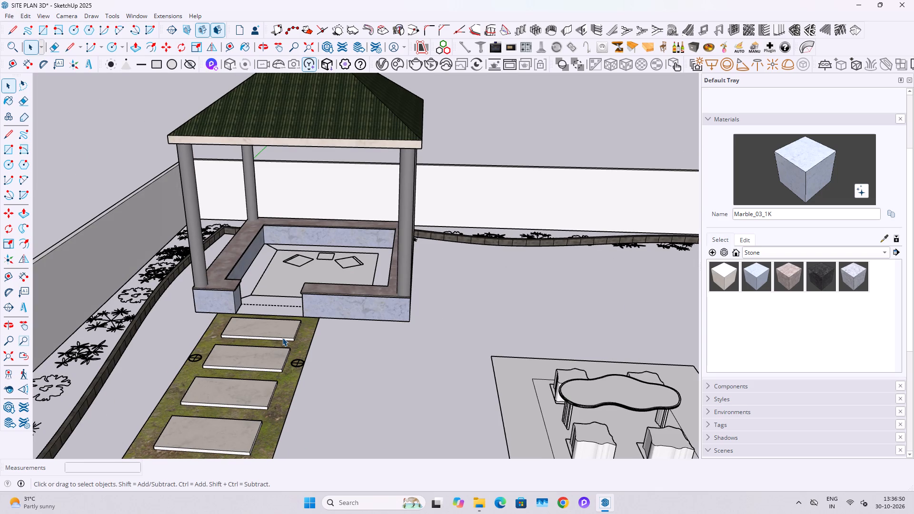
{"action": "scroll", "coordinate": [262, 304], "scroll_direction": "up", "scroll_amount": 5}
{"action": "middle_click_drag", "start_coordinate": [230, 311], "coordinate": [408, 262]}
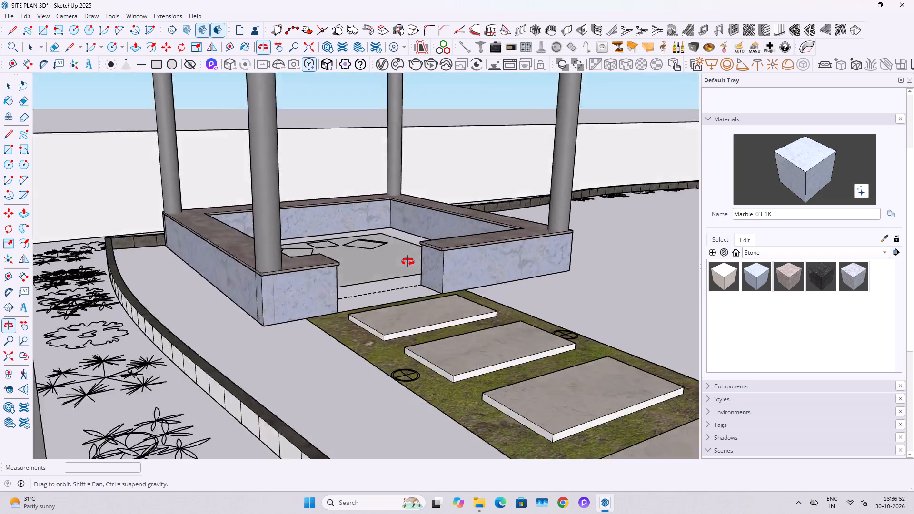
{"action": "middle_click_drag", "start_coordinate": [408, 262], "coordinate": [275, 341]}
{"action": "scroll", "coordinate": [292, 280], "scroll_direction": "up", "scroll_amount": 5}
{"action": "left_click", "coordinate": [276, 276]}
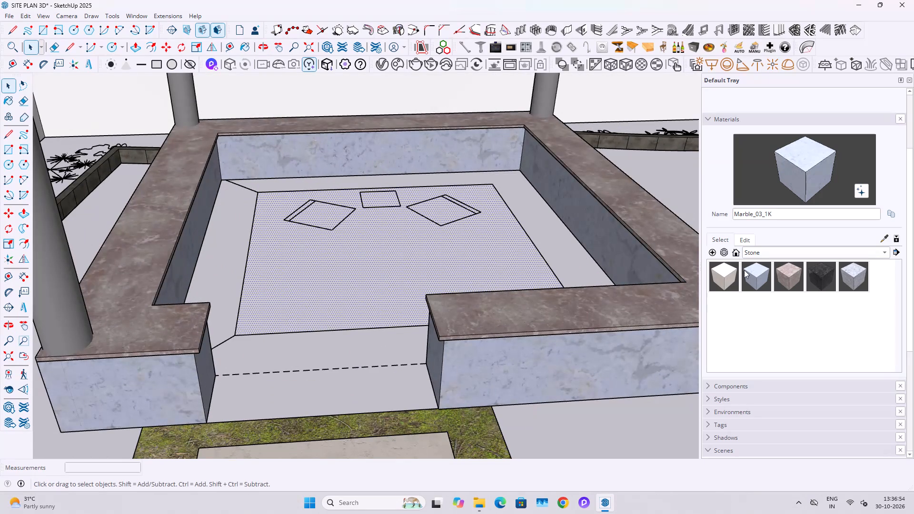
{"action": "left_click", "coordinate": [767, 276]}
{"action": "left_click", "coordinate": [867, 274]}
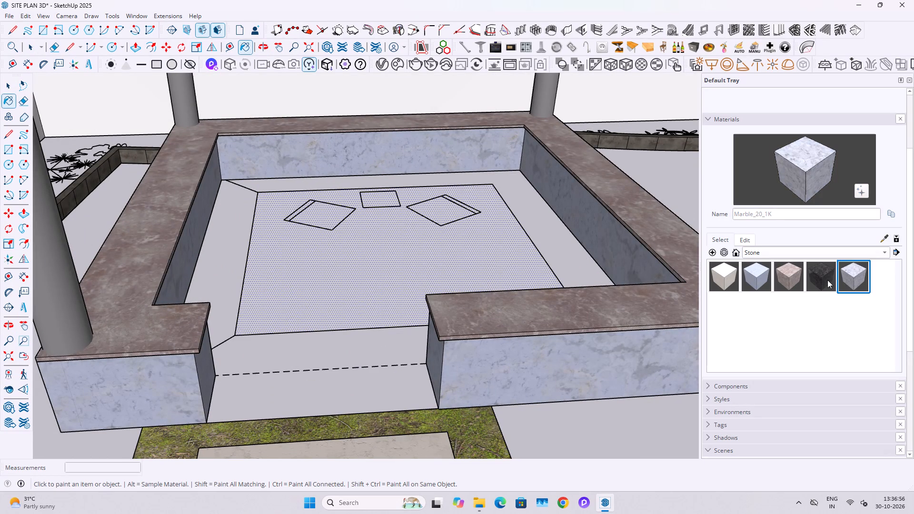
{"action": "left_click", "coordinate": [827, 280]}
{"action": "left_click", "coordinate": [399, 262]}
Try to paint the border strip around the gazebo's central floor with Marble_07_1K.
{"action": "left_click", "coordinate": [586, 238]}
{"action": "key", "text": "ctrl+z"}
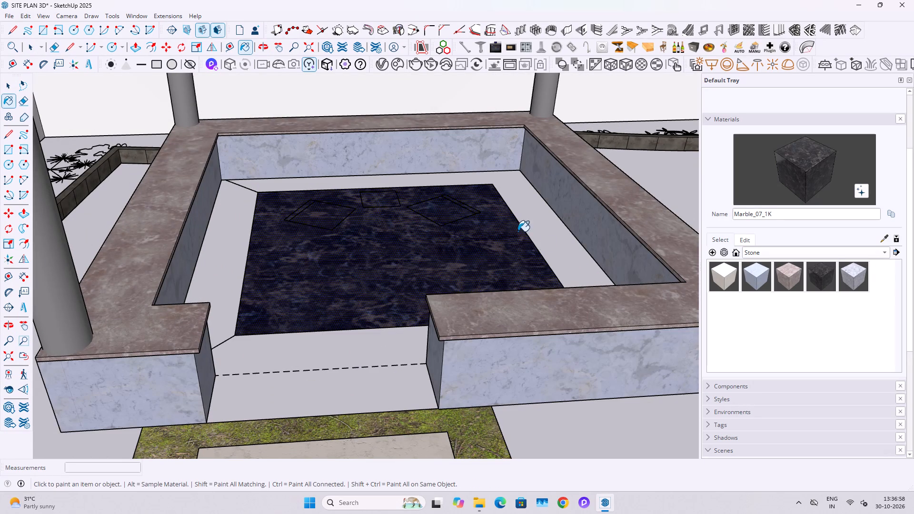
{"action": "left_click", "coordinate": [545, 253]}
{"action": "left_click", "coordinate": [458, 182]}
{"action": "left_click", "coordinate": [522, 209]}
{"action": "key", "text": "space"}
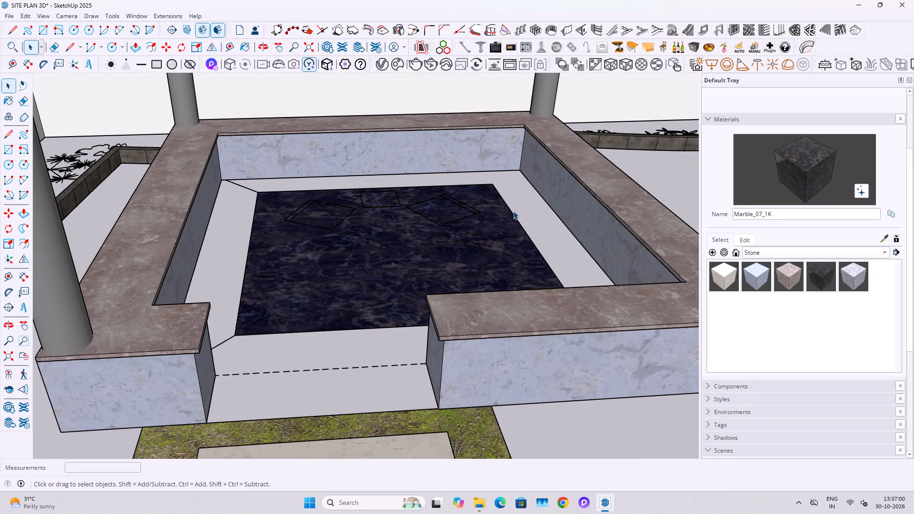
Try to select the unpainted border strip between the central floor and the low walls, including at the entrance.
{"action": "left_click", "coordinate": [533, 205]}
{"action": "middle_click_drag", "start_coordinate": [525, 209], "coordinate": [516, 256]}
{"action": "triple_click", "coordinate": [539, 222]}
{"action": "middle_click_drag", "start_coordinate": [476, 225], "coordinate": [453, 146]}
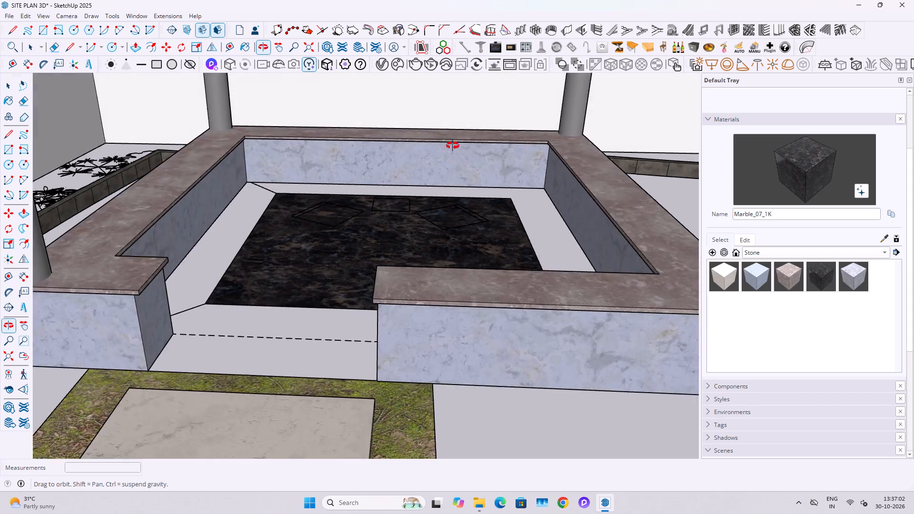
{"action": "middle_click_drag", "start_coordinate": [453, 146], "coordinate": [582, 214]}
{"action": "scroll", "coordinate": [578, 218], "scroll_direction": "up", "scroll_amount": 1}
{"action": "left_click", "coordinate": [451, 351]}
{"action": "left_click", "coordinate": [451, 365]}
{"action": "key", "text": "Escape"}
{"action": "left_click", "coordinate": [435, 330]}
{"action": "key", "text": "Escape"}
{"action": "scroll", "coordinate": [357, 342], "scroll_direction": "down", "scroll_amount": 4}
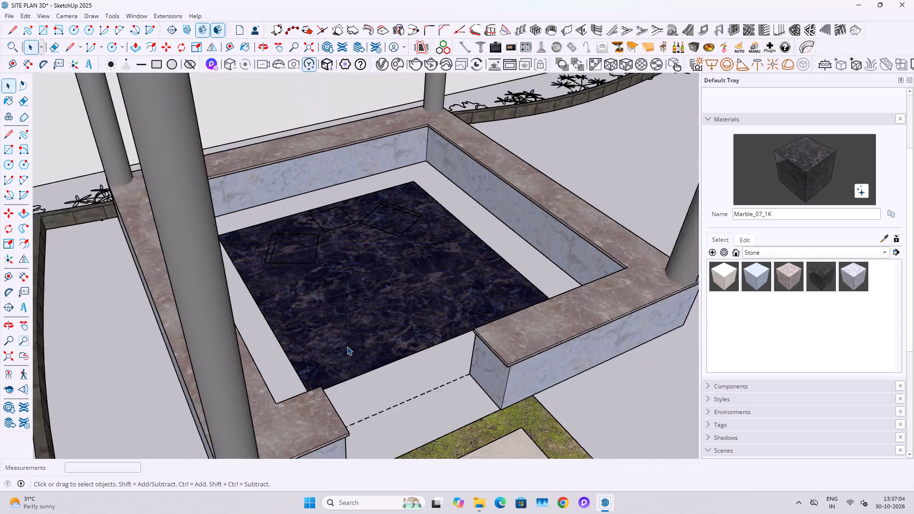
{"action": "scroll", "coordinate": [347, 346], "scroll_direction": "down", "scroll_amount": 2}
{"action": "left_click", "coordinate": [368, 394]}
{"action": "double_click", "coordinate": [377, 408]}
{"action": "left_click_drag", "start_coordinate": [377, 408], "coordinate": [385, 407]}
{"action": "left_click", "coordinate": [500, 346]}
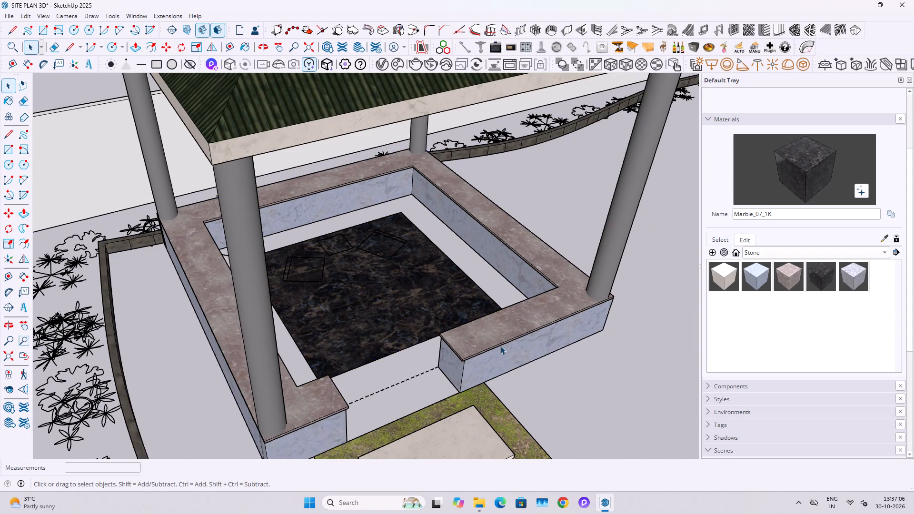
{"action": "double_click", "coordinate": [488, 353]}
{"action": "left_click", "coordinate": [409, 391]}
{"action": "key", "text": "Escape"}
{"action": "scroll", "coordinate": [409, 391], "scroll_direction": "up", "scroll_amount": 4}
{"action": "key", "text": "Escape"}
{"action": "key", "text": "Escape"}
From underneath, offset the central floor's outline outward about 1' 2 13/16" to form the missing border face up to the low walls.
{"action": "middle_click_drag", "start_coordinate": [401, 396], "coordinate": [496, 232]}
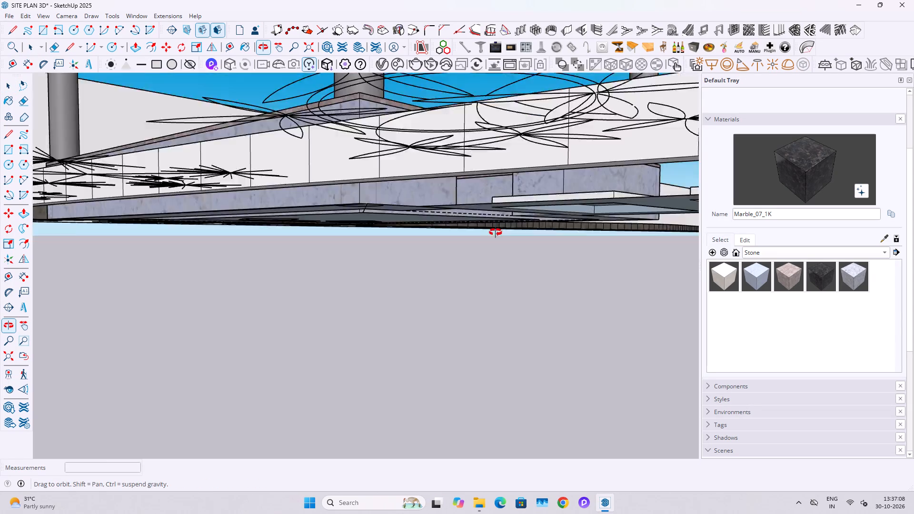
{"action": "middle_click_drag", "start_coordinate": [496, 232], "coordinate": [548, 180]}
{"action": "double_click", "coordinate": [427, 182]}
{"action": "triple_click", "coordinate": [424, 165]}
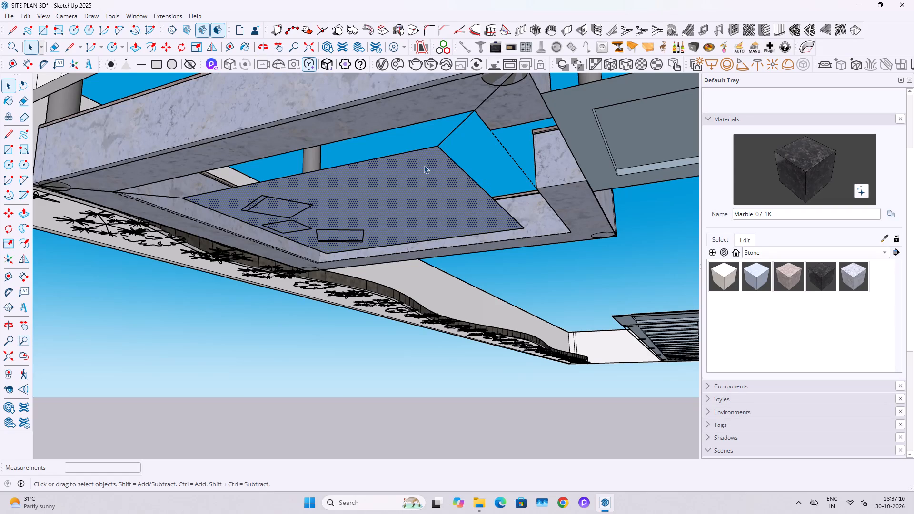
{"action": "key", "text": "d"}
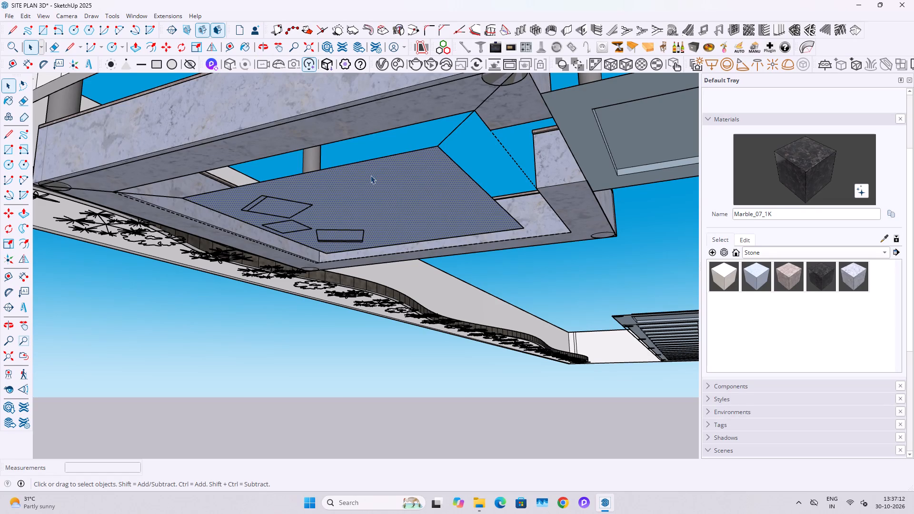
{"action": "key", "text": "f"}
{"action": "left_click", "coordinate": [370, 164]}
{"action": "left_click", "coordinate": [372, 134]}
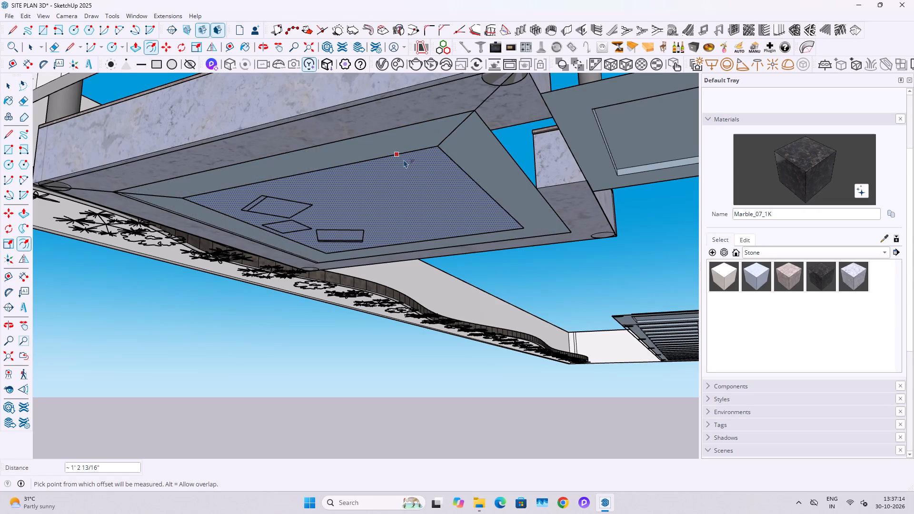
Delete the selected central floor face and its outline inside the larger offset floor face, and check the floor's selection.
{"action": "key", "text": "space"}
{"action": "middle_click_drag", "start_coordinate": [437, 168], "coordinate": [163, 431]}
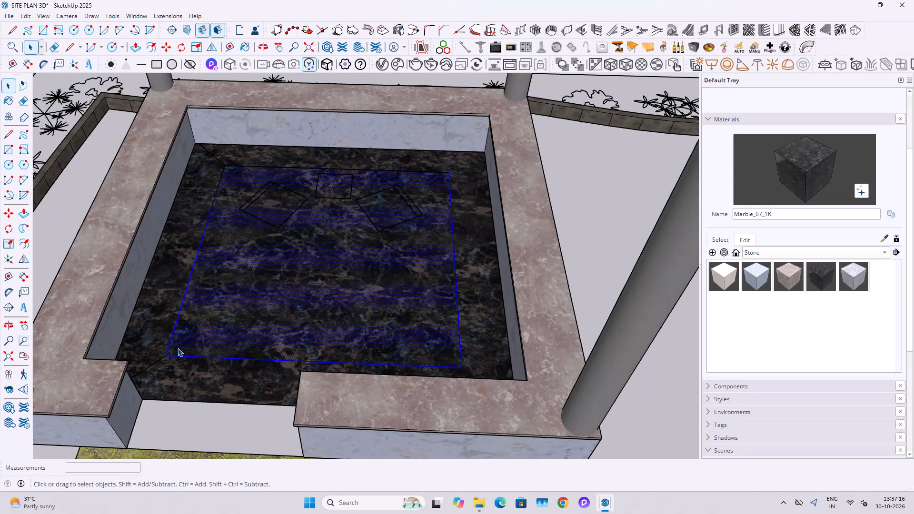
{"action": "key", "text": "Delete"}
{"action": "left_click", "coordinate": [419, 326]}
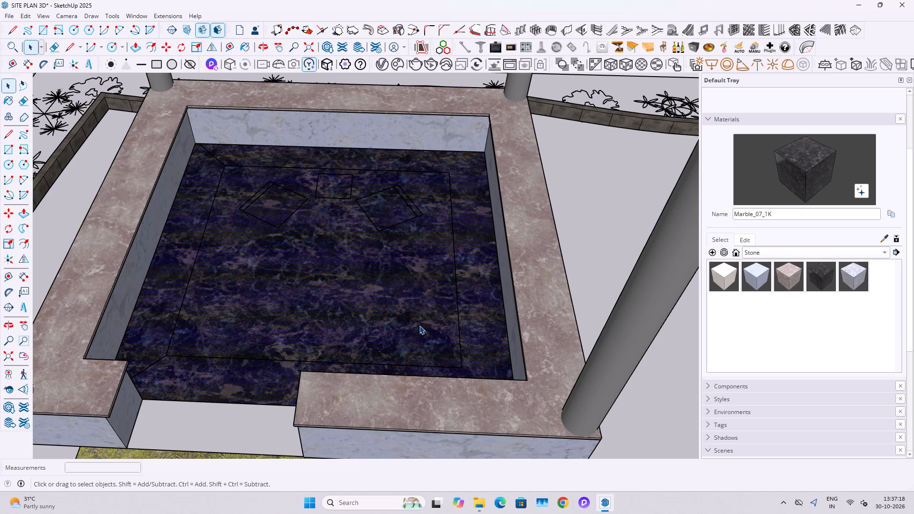
{"action": "key", "text": "space"}
{"action": "scroll", "coordinate": [189, 348], "scroll_direction": "down", "scroll_amount": 5}
{"action": "key", "text": "Escape"}
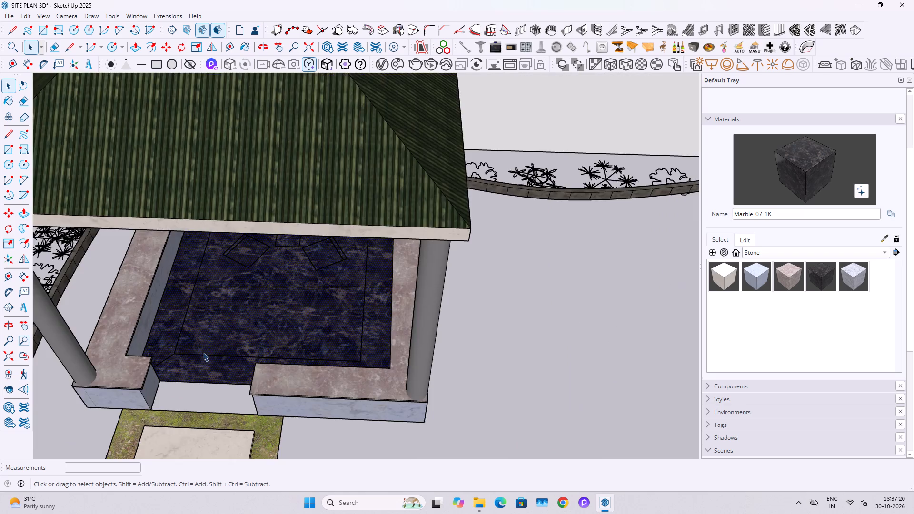
{"action": "key", "text": "Escape"}
Draw a rectangle of 4' by about 1' 3 1/16" across the entrance gap between the ends of the low walls.
{"action": "scroll", "coordinate": [224, 343], "scroll_direction": "down", "scroll_amount": 5}
{"action": "middle_click_drag", "start_coordinate": [228, 345], "coordinate": [267, 282]}
{"action": "key", "text": "Escape"}
{"action": "scroll", "coordinate": [302, 313], "scroll_direction": "up", "scroll_amount": 1}
{"action": "left_click", "coordinate": [347, 430]}
{"action": "middle_click_drag", "start_coordinate": [234, 405], "coordinate": [302, 341]}
{"action": "scroll", "coordinate": [209, 401], "scroll_direction": "up", "scroll_amount": 7}
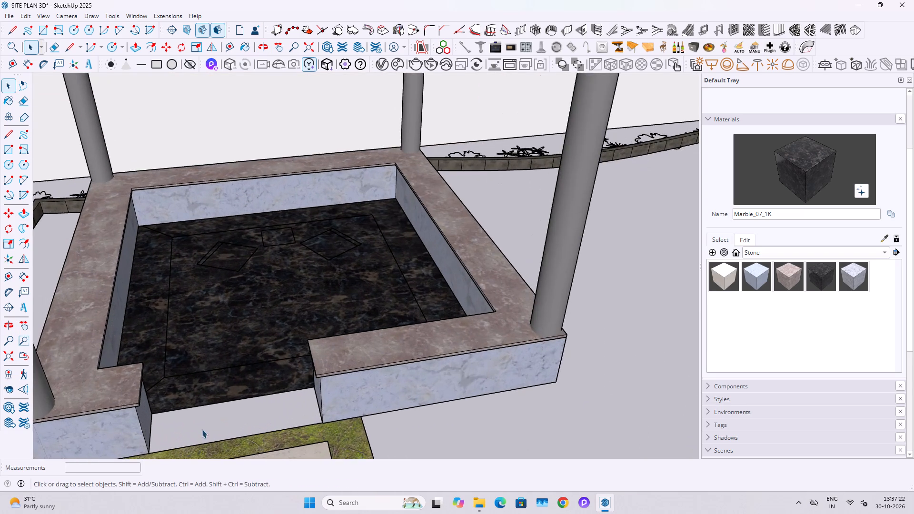
{"action": "left_click", "coordinate": [202, 429]}
{"action": "scroll", "coordinate": [171, 425], "scroll_direction": "up", "scroll_amount": 3}
{"action": "key", "text": "r"}
{"action": "left_click", "coordinate": [145, 410]}
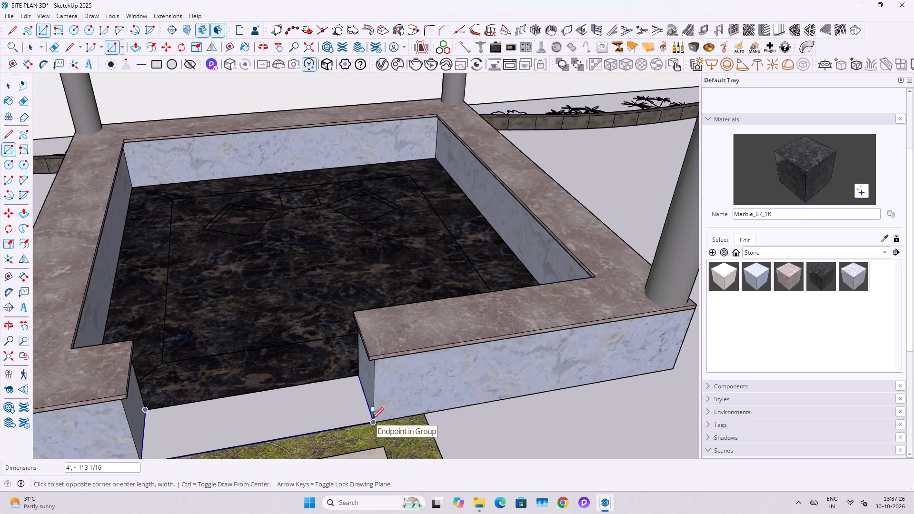
{"action": "scroll", "coordinate": [372, 420], "scroll_direction": "up", "scroll_amount": 11}
{"action": "middle_click_drag", "start_coordinate": [325, 410], "coordinate": [568, 361]}
{"action": "scroll", "coordinate": [399, 401], "scroll_direction": "up", "scroll_amount": 5}
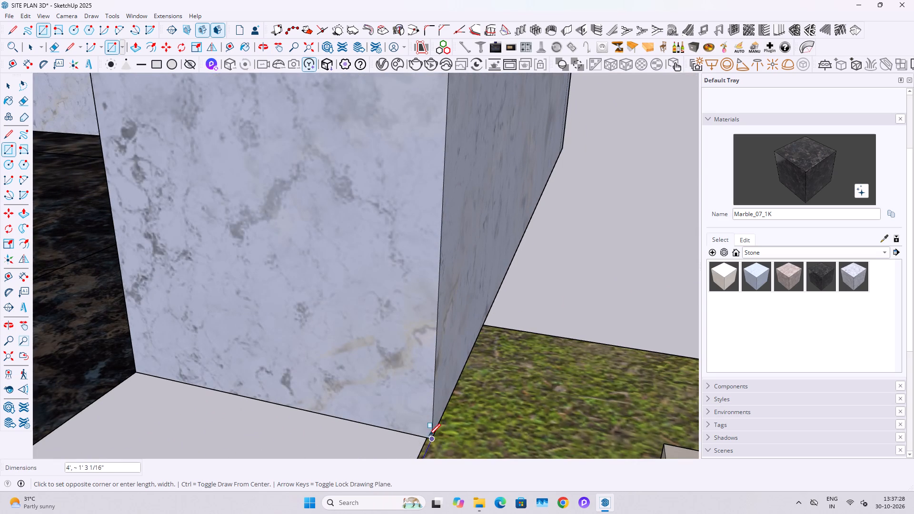
{"action": "left_click", "coordinate": [429, 437]}
{"action": "key", "text": "space"}
Paint the rectangle in the gazebo's entrance with Marble_07_1K.
{"action": "scroll", "coordinate": [382, 410], "scroll_direction": "down", "scroll_amount": 6}
{"action": "middle_click_drag", "start_coordinate": [402, 397], "coordinate": [264, 459]}
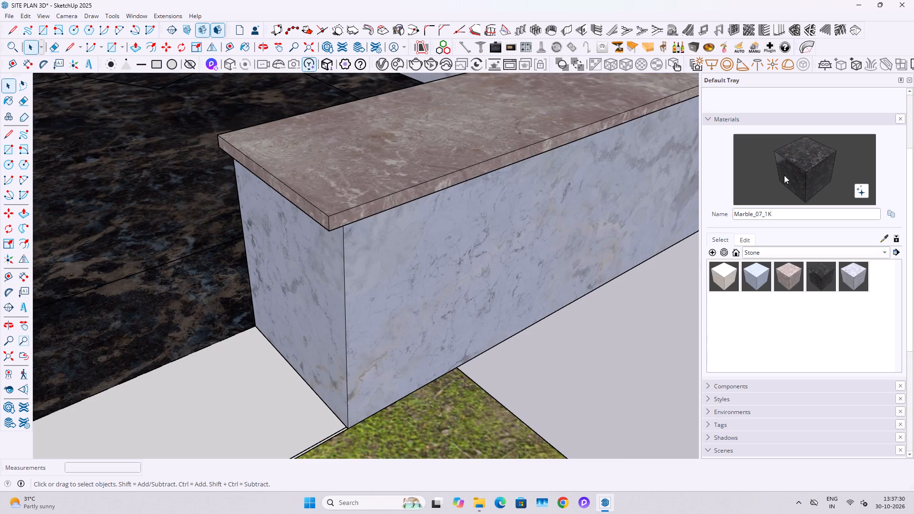
{"action": "left_click", "coordinate": [784, 175]}
{"action": "left_click", "coordinate": [250, 413]}
{"action": "key", "text": "space"}
{"action": "scroll", "coordinate": [265, 409], "scroll_direction": "down", "scroll_amount": 12}
{"action": "middle_click_drag", "start_coordinate": [383, 378], "coordinate": [200, 387]}
{"action": "scroll", "coordinate": [260, 360], "scroll_direction": "down", "scroll_amount": 6}
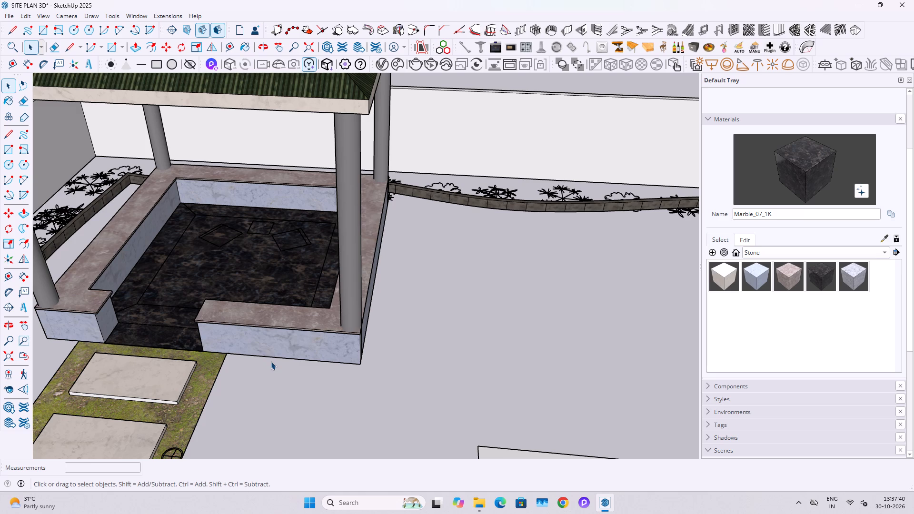
{"action": "key", "text": "space"}
{"action": "key", "text": "Escape"}
Group the gazebo's complete marble floor, including its connected entrance strip.
{"action": "scroll", "coordinate": [294, 365], "scroll_direction": "down", "scroll_amount": 8}
{"action": "middle_click_drag", "start_coordinate": [274, 347], "coordinate": [342, 283]}
{"action": "left_click", "coordinate": [236, 356]}
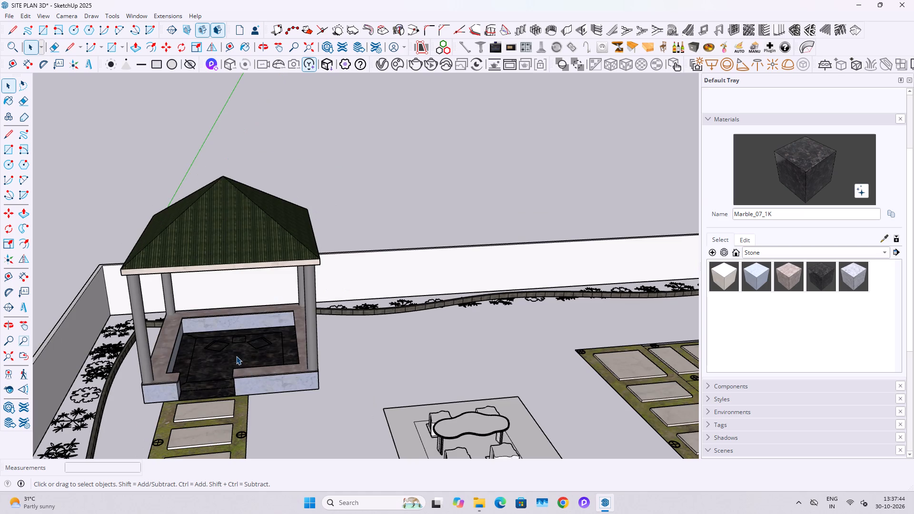
{"action": "triple_click", "coordinate": [236, 356]}
{"action": "right_click", "coordinate": [236, 356]}
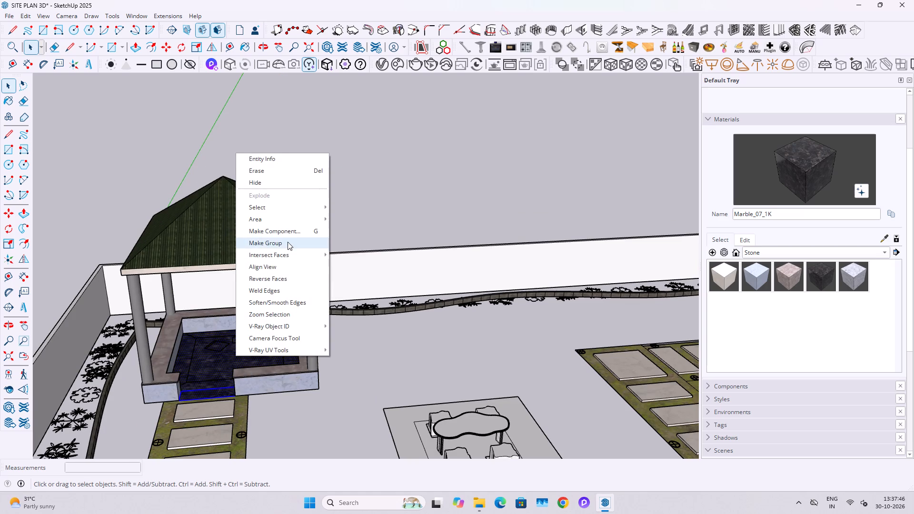
{"action": "left_click", "coordinate": [288, 242]}
{"action": "left_click", "coordinate": [364, 376]}
Switch to Chrome, open 3D Warehouse and search it for MAN.
{"action": "left_click", "coordinate": [568, 500]}
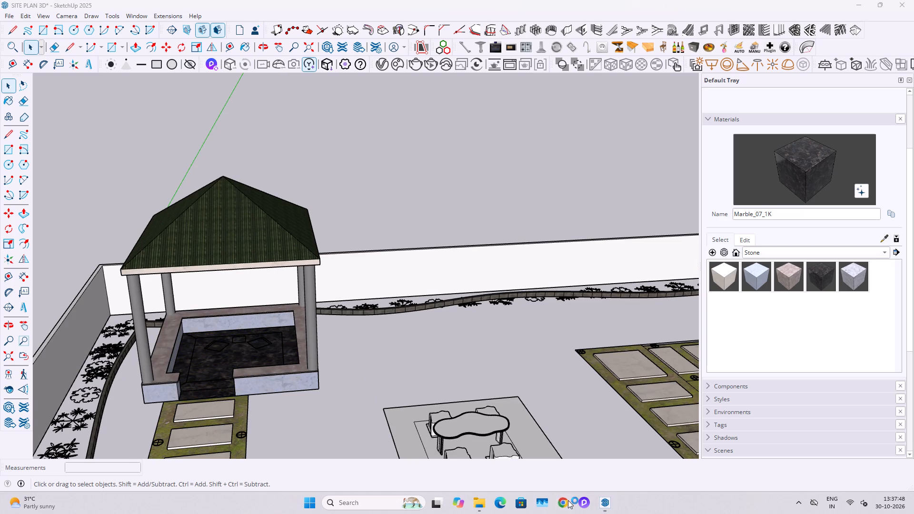
{"action": "left_click", "coordinate": [536, 240]}
{"action": "type", "text": "3D"}
{"action": "left_click", "coordinate": [528, 266]}
{"action": "left_click", "coordinate": [525, 205]}
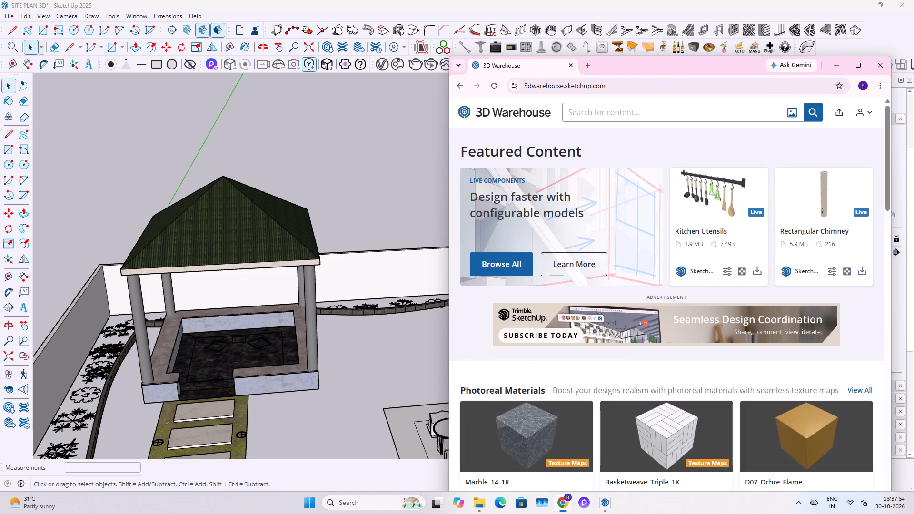
{"action": "left_click", "coordinate": [580, 111]}
{"action": "type", "text": "MAN"}
{"action": "key", "text": "Return"}
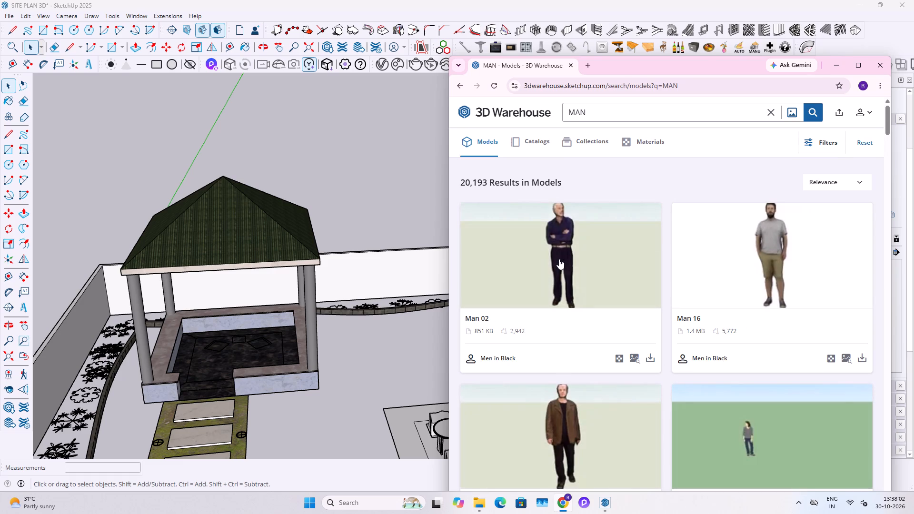
Browse the MAN model results for a suitable human figure for the gazebo.
{"action": "scroll", "coordinate": [559, 259], "scroll_direction": "down", "scroll_amount": 20}
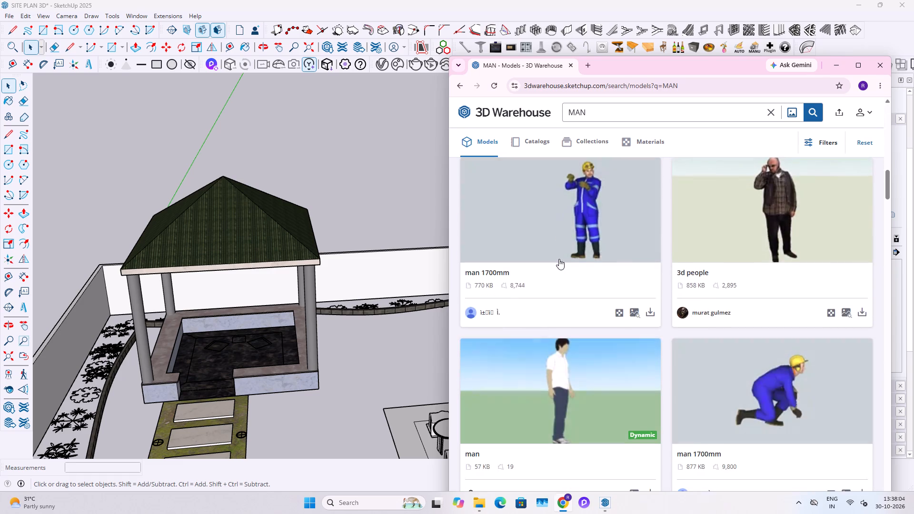
{"action": "scroll", "coordinate": [559, 259], "scroll_direction": "down", "scroll_amount": 13}
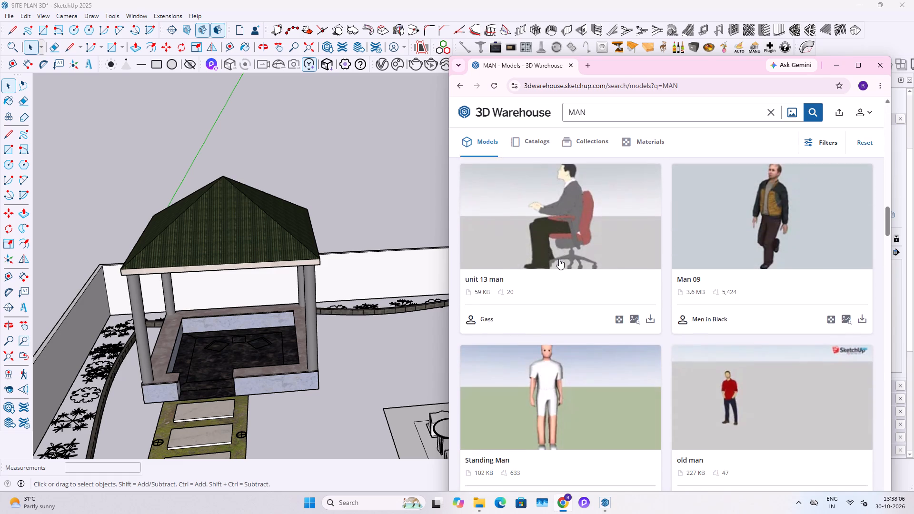
{"action": "scroll", "coordinate": [559, 259], "scroll_direction": "down", "scroll_amount": 5}
{"action": "scroll", "coordinate": [559, 259], "scroll_direction": "up", "scroll_amount": 6}
{"action": "scroll", "coordinate": [614, 285], "scroll_direction": "up", "scroll_amount": 2}
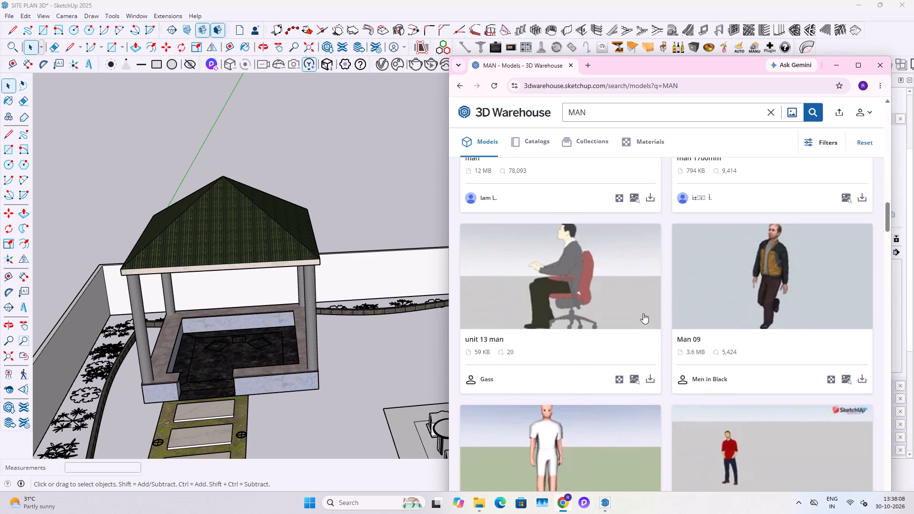
{"action": "left_click", "coordinate": [645, 379]}
{"action": "key", "text": "Escape"}
{"action": "scroll", "coordinate": [601, 344], "scroll_direction": "down", "scroll_amount": 5}
{"action": "scroll", "coordinate": [581, 290], "scroll_direction": "down", "scroll_amount": 12}
Refine the 3D Warehouse search to MAN SITTING and look through the seated figures.
{"action": "left_click", "coordinate": [606, 110]}
{"action": "key", "text": "space"}
{"action": "type", "text": "S"}
{"action": "key", "text": "i"}
{"action": "key", "text": "t"}
{"action": "key", "text": "t"}
{"action": "key", "text": "i"}
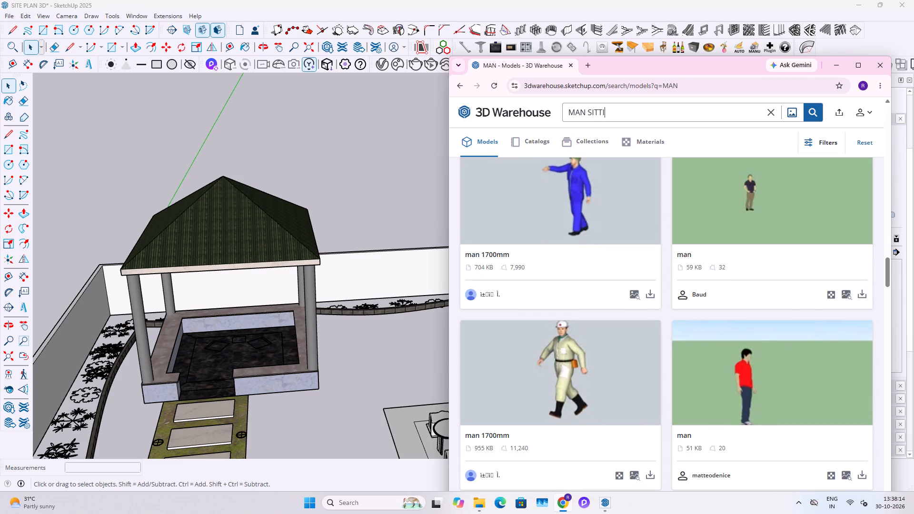
{"action": "key", "text": "n"}
{"action": "key", "text": "g"}
{"action": "key", "text": "Return"}
{"action": "scroll", "coordinate": [571, 221], "scroll_direction": "up", "scroll_amount": 2}
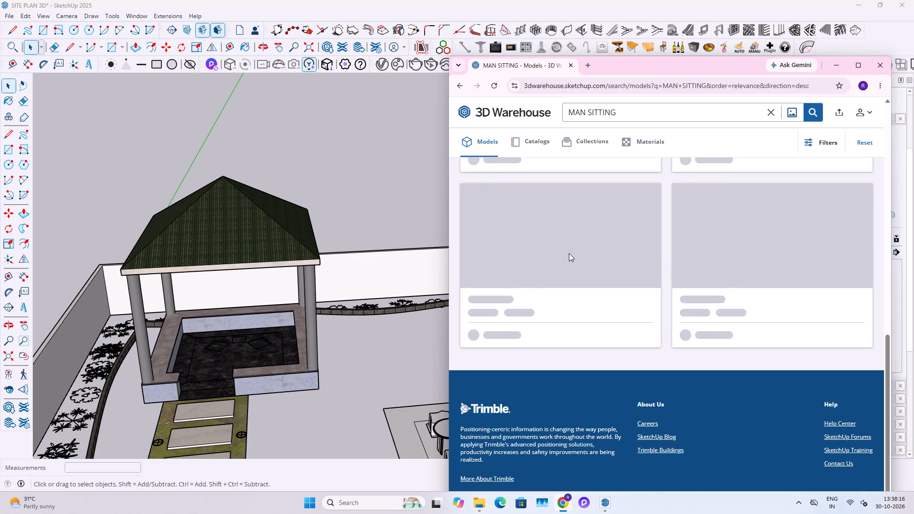
{"action": "scroll", "coordinate": [569, 253], "scroll_direction": "up", "scroll_amount": 2}
{"action": "scroll", "coordinate": [569, 254], "scroll_direction": "down", "scroll_amount": 4}
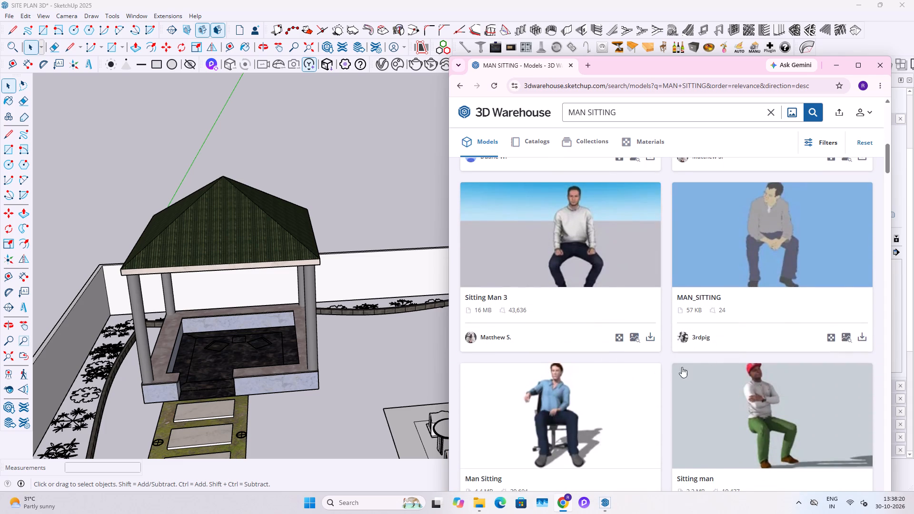
{"action": "scroll", "coordinate": [676, 376], "scroll_direction": "down", "scroll_amount": 2}
{"action": "scroll", "coordinate": [770, 362], "scroll_direction": "down", "scroll_amount": 3}
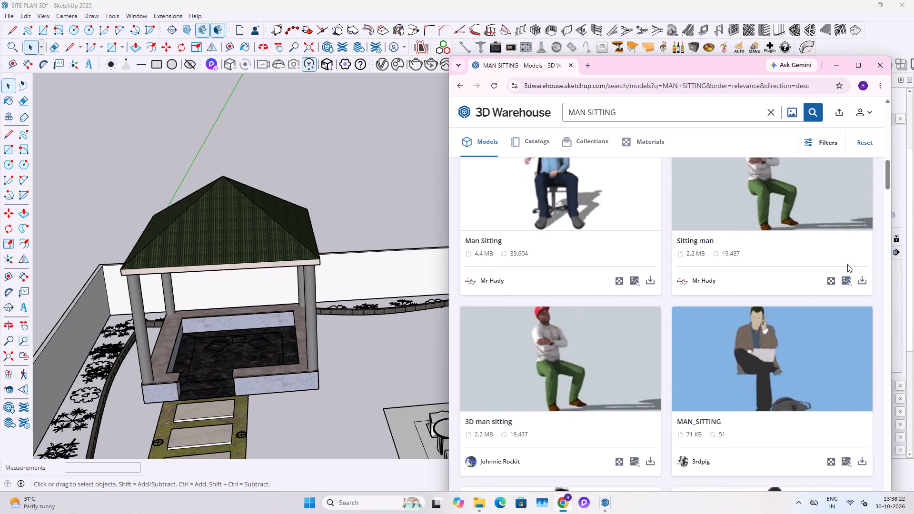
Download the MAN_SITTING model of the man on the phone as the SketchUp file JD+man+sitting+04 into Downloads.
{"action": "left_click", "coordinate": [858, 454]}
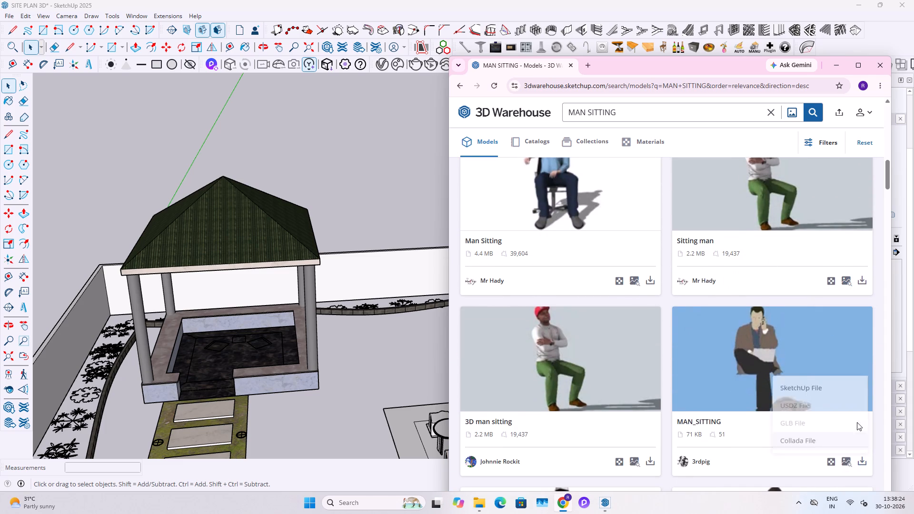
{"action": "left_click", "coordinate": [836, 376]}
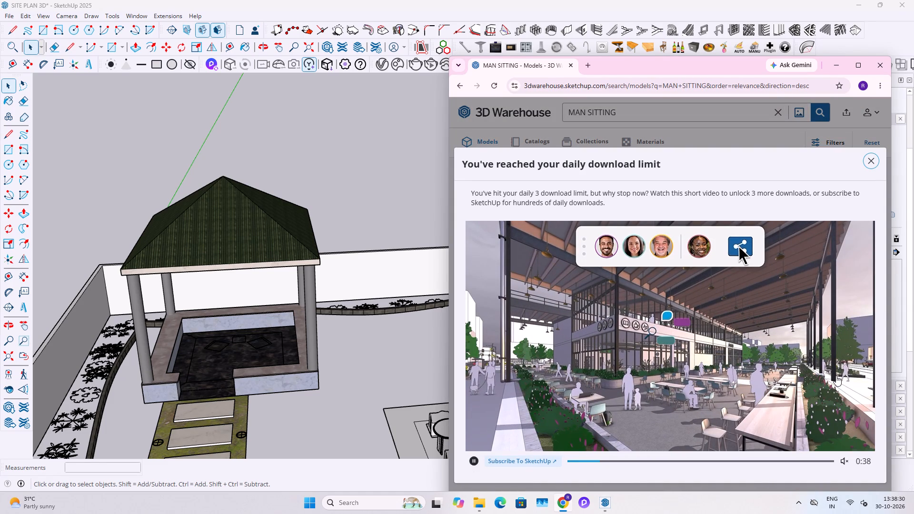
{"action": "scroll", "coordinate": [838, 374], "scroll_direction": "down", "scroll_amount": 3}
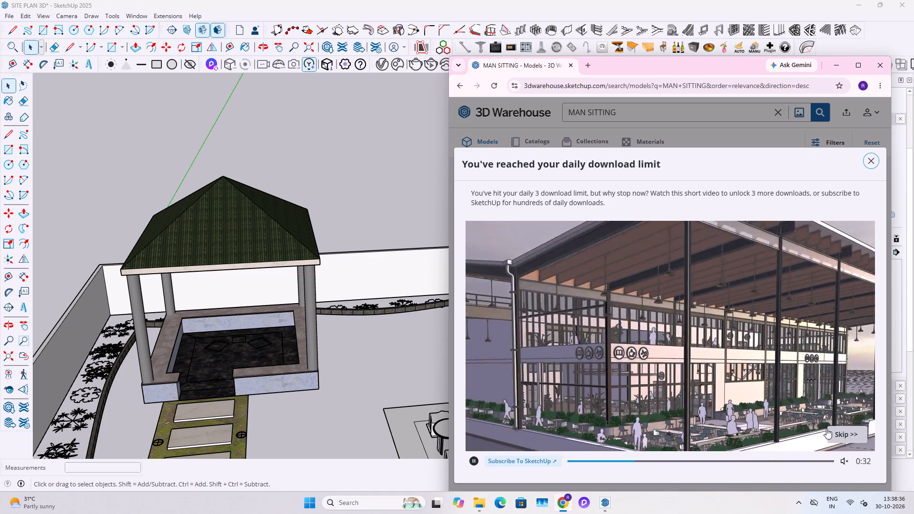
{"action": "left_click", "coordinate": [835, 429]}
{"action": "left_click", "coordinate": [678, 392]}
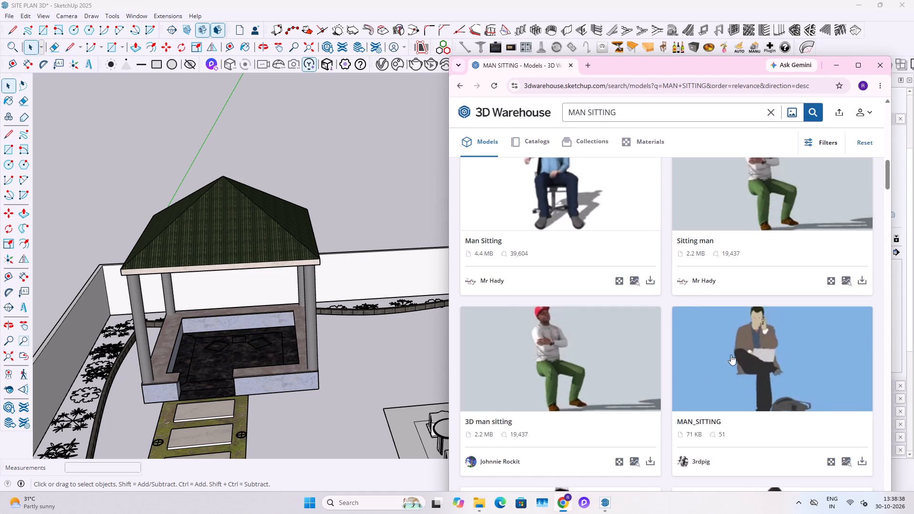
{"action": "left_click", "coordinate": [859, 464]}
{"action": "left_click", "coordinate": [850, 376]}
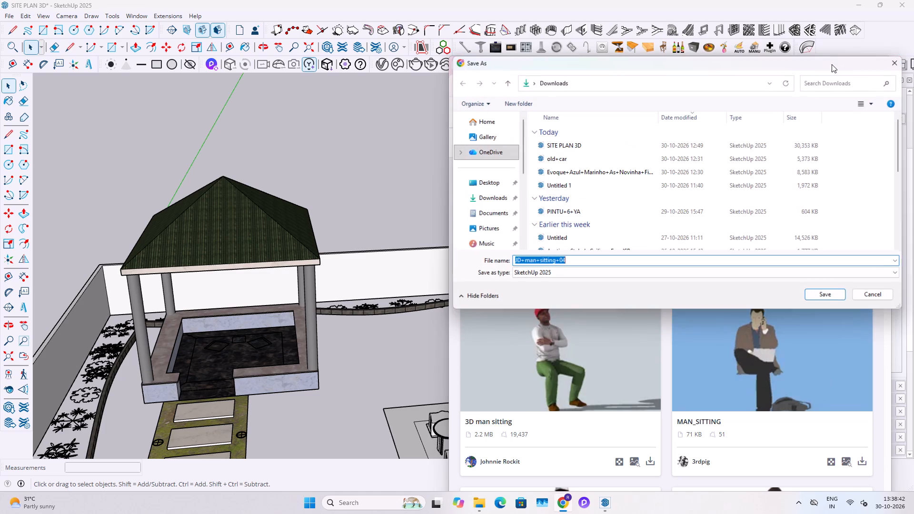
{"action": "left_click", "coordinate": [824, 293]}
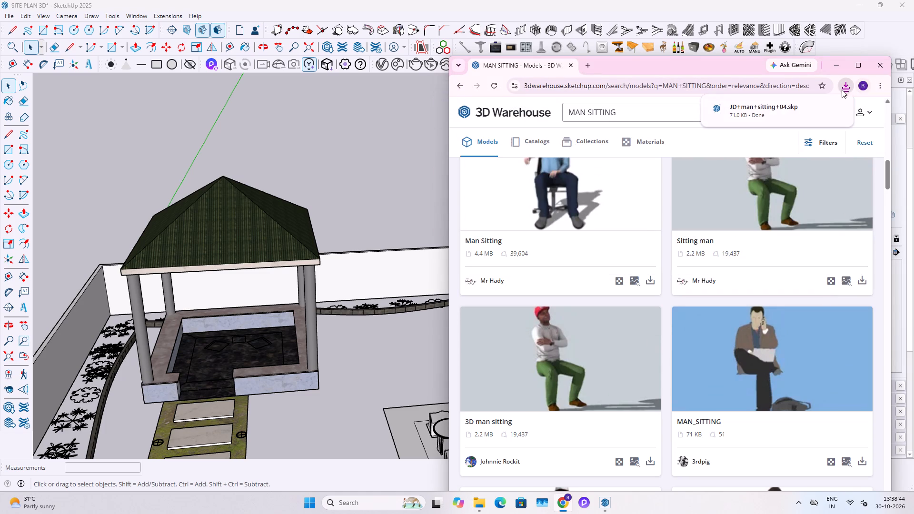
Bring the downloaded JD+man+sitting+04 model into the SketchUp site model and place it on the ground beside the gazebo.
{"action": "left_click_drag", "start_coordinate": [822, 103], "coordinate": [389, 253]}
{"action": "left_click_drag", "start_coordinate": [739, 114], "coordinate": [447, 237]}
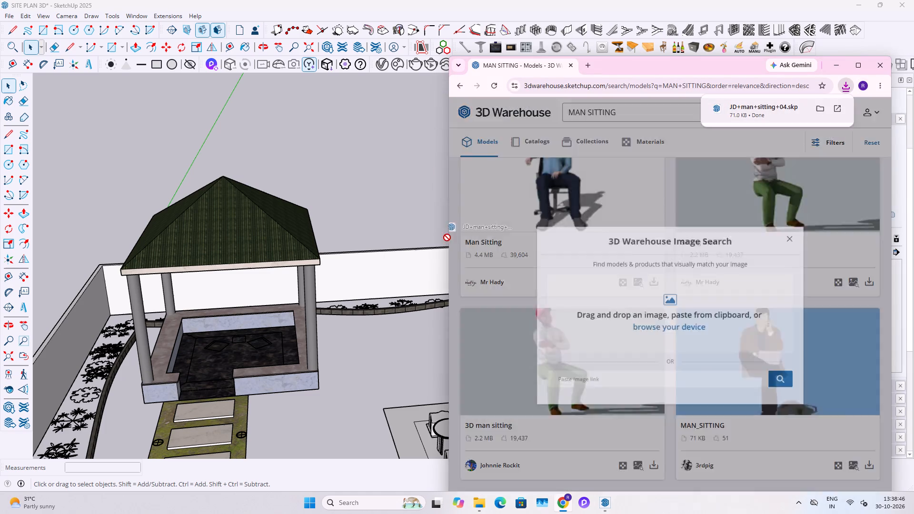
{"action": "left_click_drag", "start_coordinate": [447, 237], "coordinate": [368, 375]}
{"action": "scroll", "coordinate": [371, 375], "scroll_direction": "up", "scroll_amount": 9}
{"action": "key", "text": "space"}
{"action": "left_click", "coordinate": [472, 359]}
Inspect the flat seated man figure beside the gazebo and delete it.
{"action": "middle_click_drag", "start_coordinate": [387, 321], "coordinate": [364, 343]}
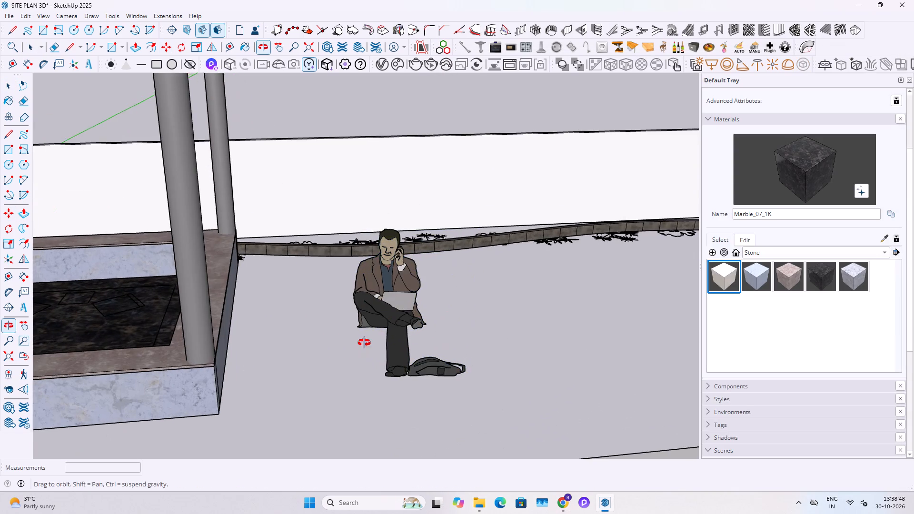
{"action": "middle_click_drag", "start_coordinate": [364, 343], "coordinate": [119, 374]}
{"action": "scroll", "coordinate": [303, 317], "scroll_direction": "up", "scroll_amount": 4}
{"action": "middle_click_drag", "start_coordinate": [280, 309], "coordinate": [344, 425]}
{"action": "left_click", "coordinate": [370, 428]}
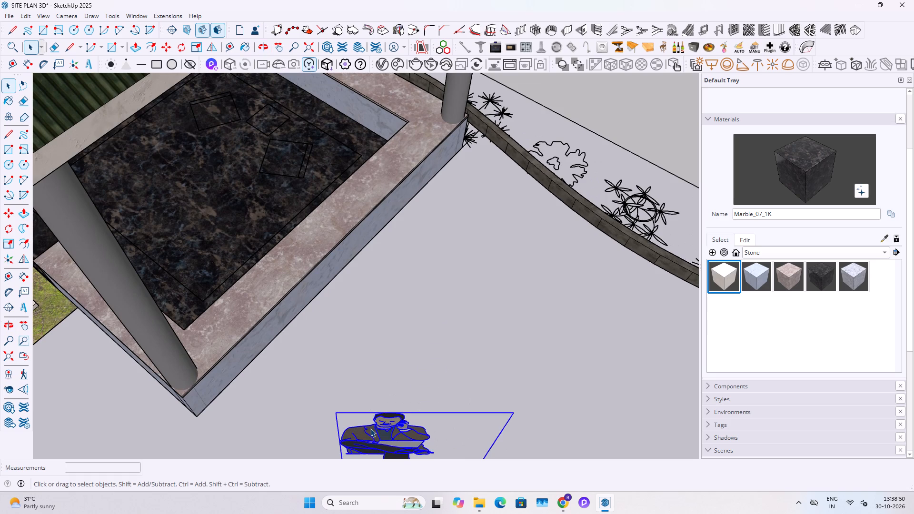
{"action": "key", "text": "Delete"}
Open the Man Sitting model of the man in a blue shirt on an office chair and examine it in 3D preview.
{"action": "left_click", "coordinate": [563, 500]}
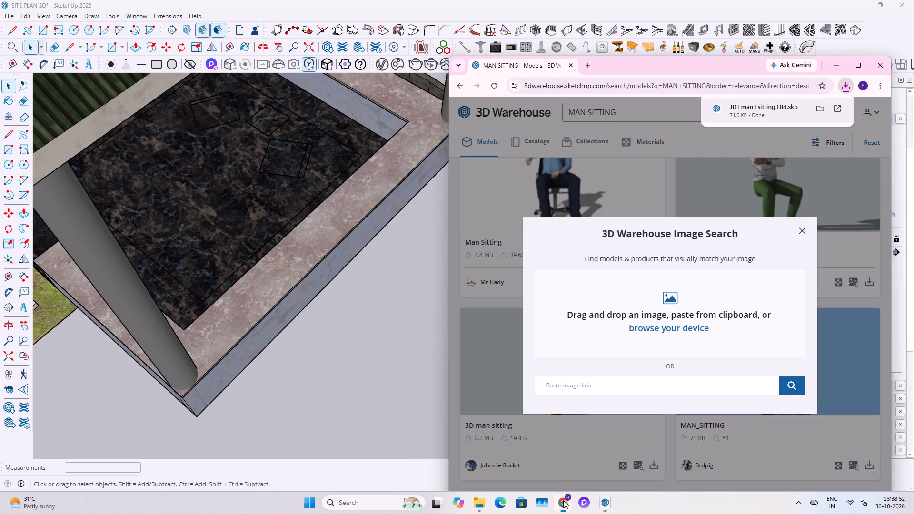
{"action": "left_click", "coordinate": [641, 147]}
{"action": "scroll", "coordinate": [587, 204], "scroll_direction": "up", "scroll_amount": 2}
{"action": "left_click", "coordinate": [558, 273]}
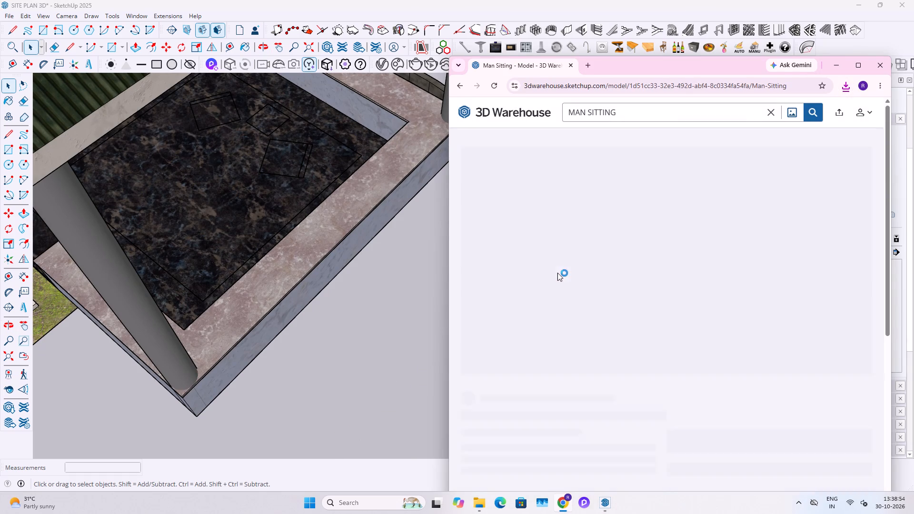
{"action": "scroll", "coordinate": [636, 364], "scroll_direction": "down", "scroll_amount": 3}
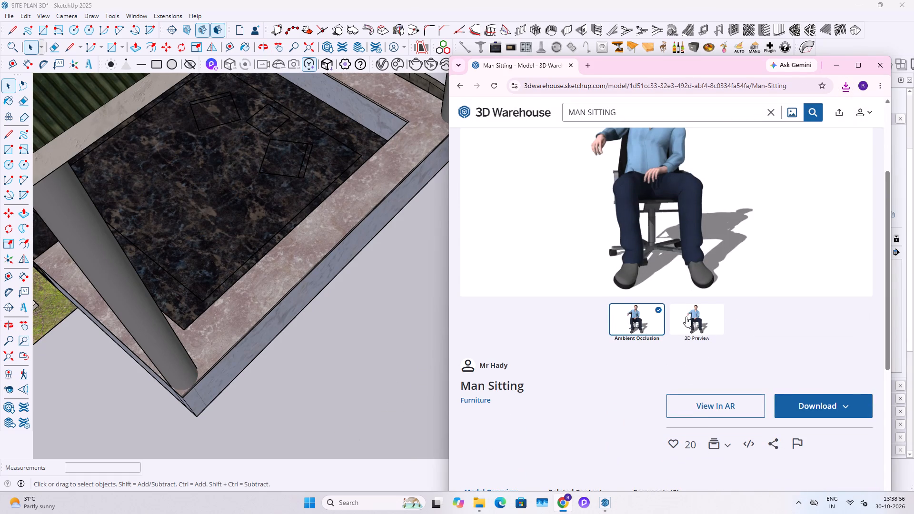
{"action": "left_click", "coordinate": [686, 316]}
{"action": "left_click", "coordinate": [665, 177]}
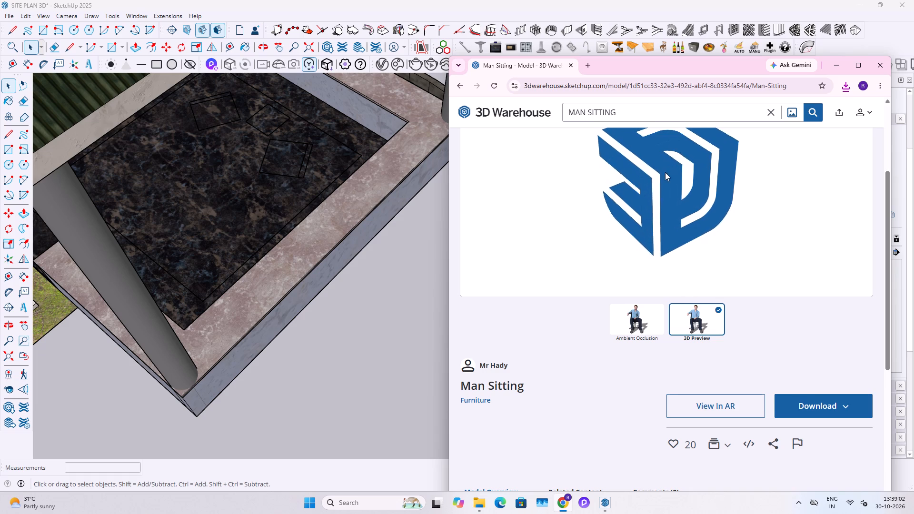
{"action": "scroll", "coordinate": [654, 258], "scroll_direction": "down", "scroll_amount": 3}
{"action": "scroll", "coordinate": [631, 258], "scroll_direction": "up", "scroll_amount": 3}
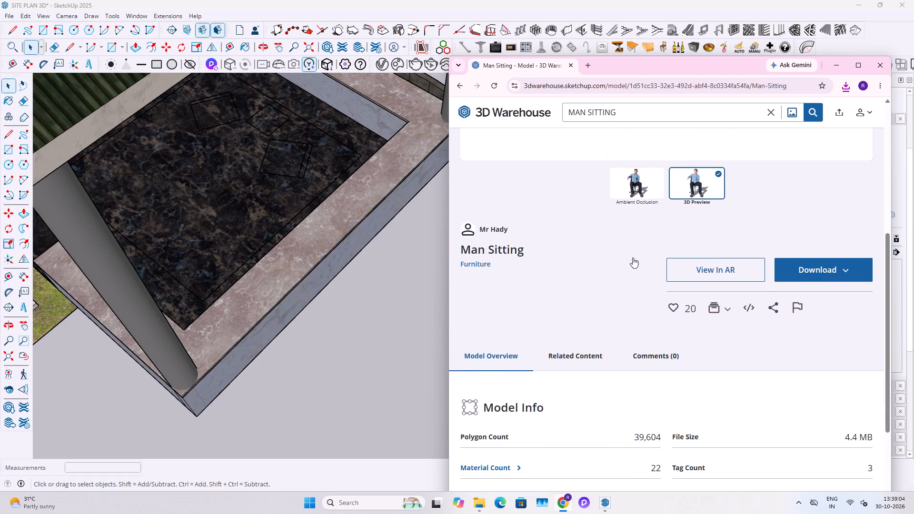
{"action": "scroll", "coordinate": [633, 257], "scroll_direction": "up", "scroll_amount": 1}
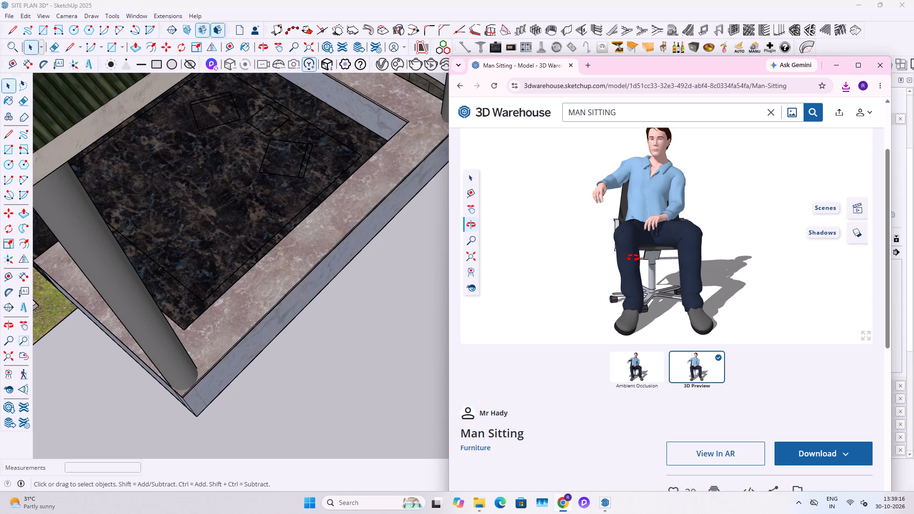
{"action": "left_click_drag", "start_coordinate": [636, 217], "coordinate": [645, 241]}
{"action": "left_click_drag", "start_coordinate": [645, 241], "coordinate": [857, 260]}
Download the Man Sitting model as the SketchUp 2025 file Man+1.
{"action": "left_click", "coordinate": [808, 454]}
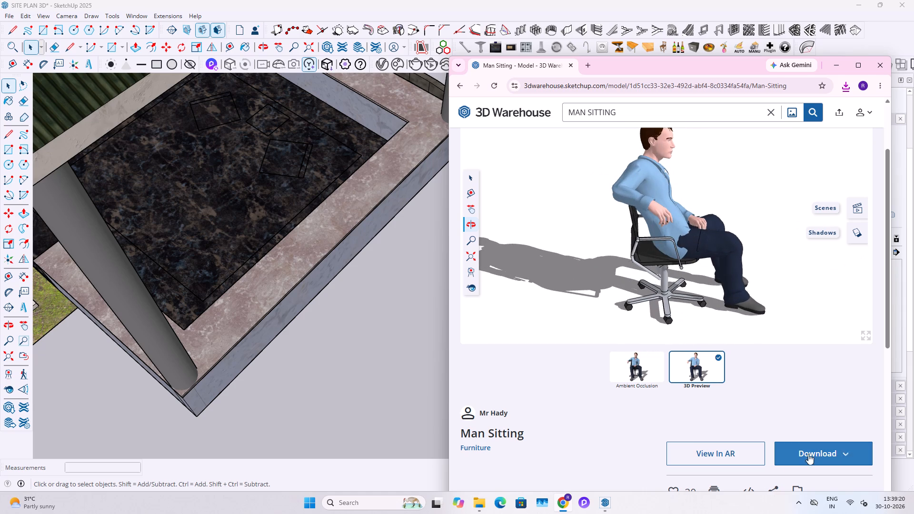
{"action": "left_click", "coordinate": [820, 373]}
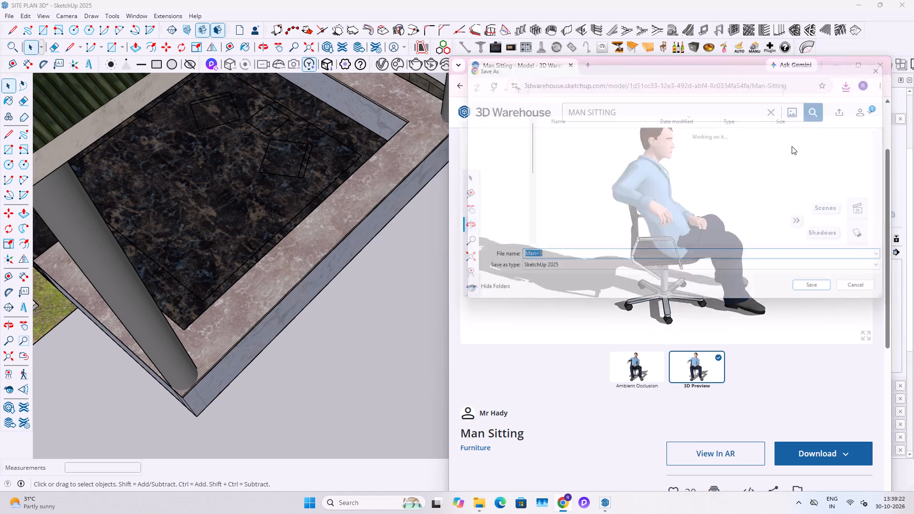
{"action": "left_click", "coordinate": [833, 298]}
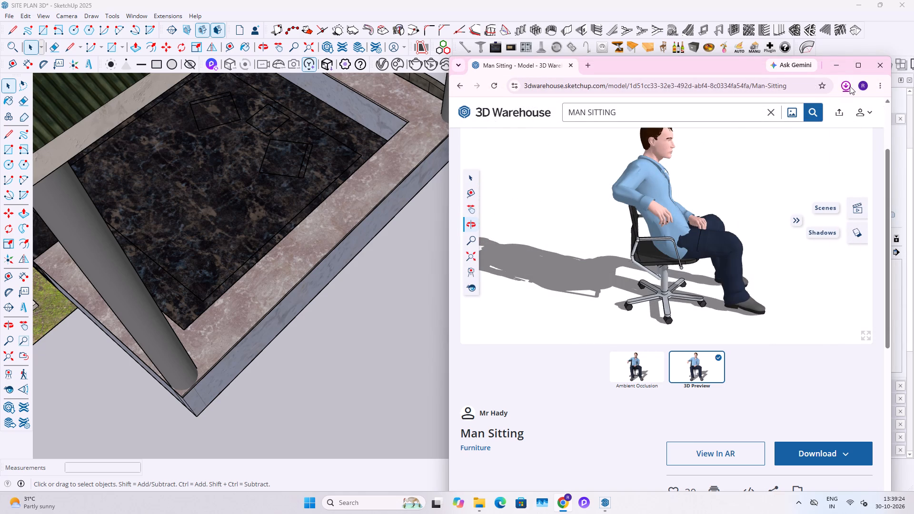
Bring the downloaded Man+1 model into the SketchUp site model and place it on the ground beside the gazebo.
{"action": "left_click", "coordinate": [850, 87]}
{"action": "left_click", "coordinate": [849, 87]}
{"action": "left_click_drag", "start_coordinate": [763, 121], "coordinate": [645, 191]}
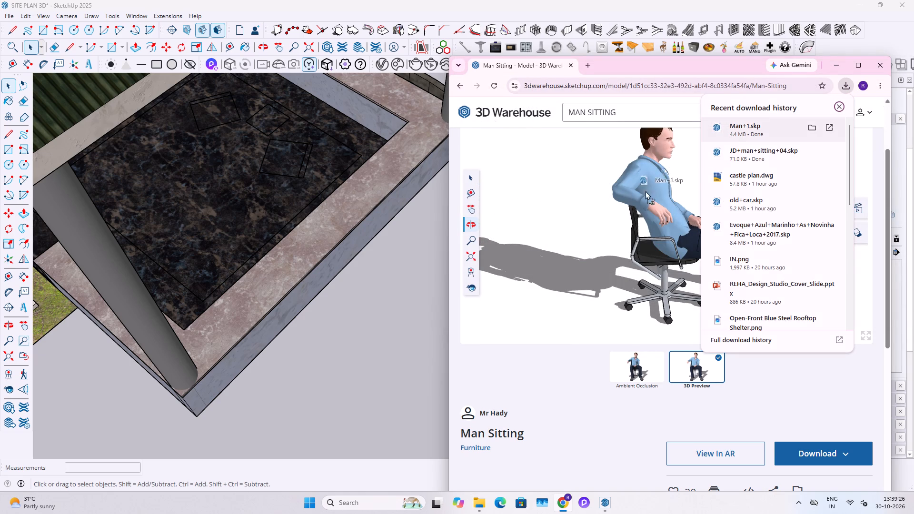
{"action": "left_click_drag", "start_coordinate": [645, 191], "coordinate": [316, 380]}
{"action": "scroll", "coordinate": [365, 318], "scroll_direction": "down", "scroll_amount": 5}
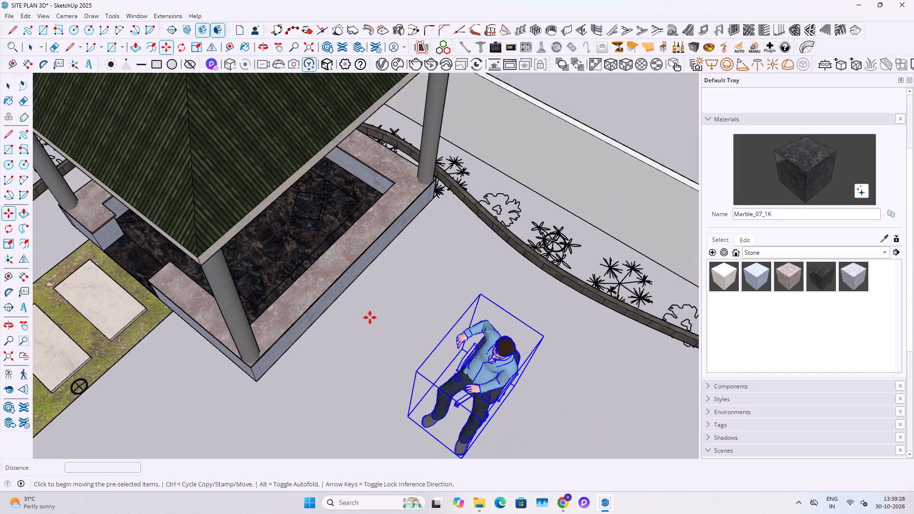
{"action": "scroll", "coordinate": [370, 317], "scroll_direction": "down", "scroll_amount": 1}
{"action": "key", "text": "space"}
Delete the office chair from inside the imported seated man component, keeping only the figure.
{"action": "left_click", "coordinate": [500, 417]}
{"action": "middle_click_drag", "start_coordinate": [499, 417], "coordinate": [395, 301]}
{"action": "scroll", "coordinate": [449, 384], "scroll_direction": "up", "scroll_amount": 6}
{"action": "double_click", "coordinate": [431, 355]}
{"action": "left_click", "coordinate": [464, 329]}
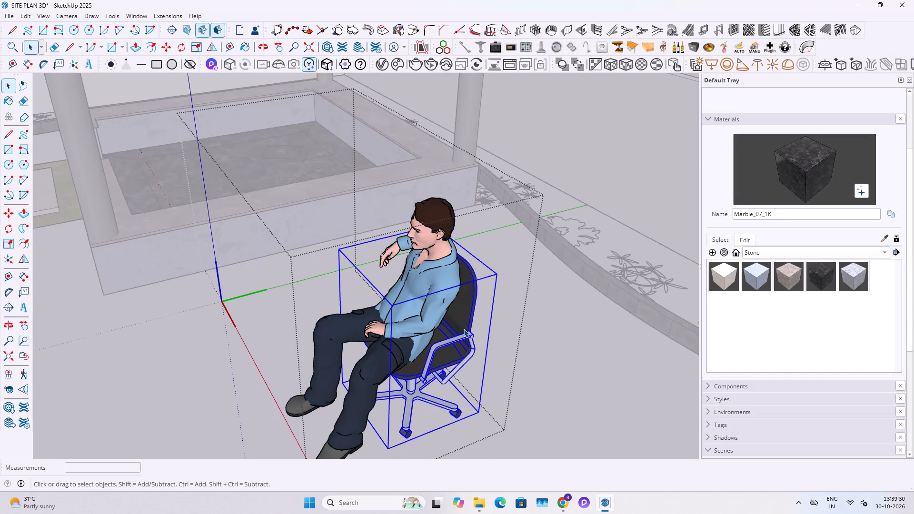
{"action": "key", "text": "Delete"}
{"action": "scroll", "coordinate": [517, 347], "scroll_direction": "down", "scroll_amount": 3}
{"action": "key", "text": "Escape"}
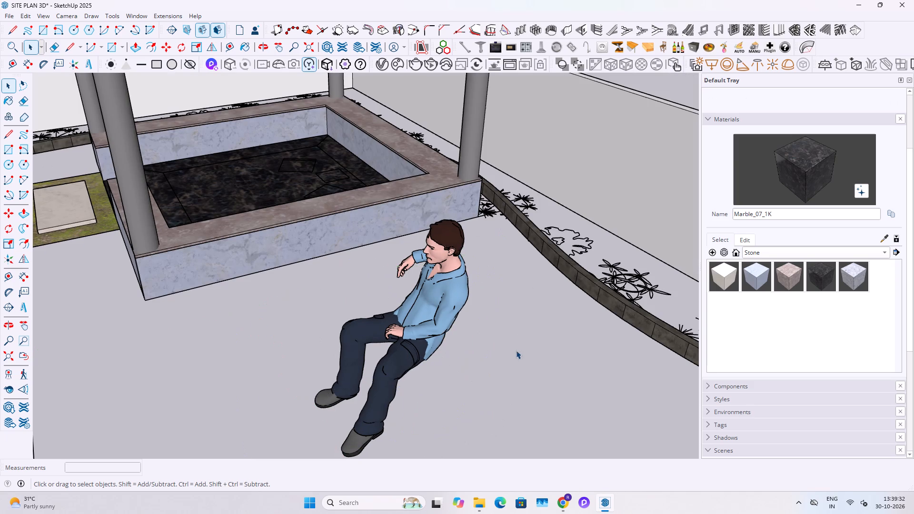
{"action": "key", "text": "Escape"}
{"action": "key", "text": "Escape"}
Save the SITE PLAN 3D model and purge its unused items.
{"action": "key", "text": "ctrl+s"}
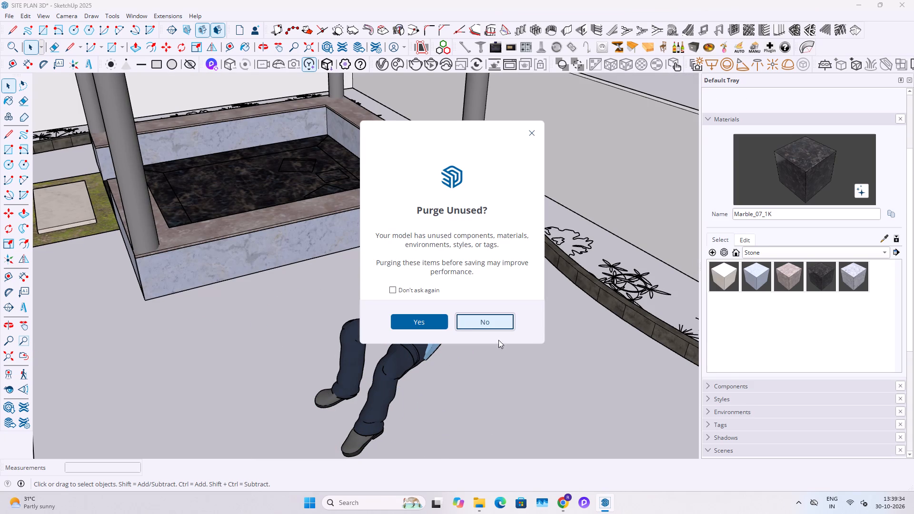
{"action": "left_click", "coordinate": [352, 316]}
{"action": "left_click", "coordinate": [459, 329]}
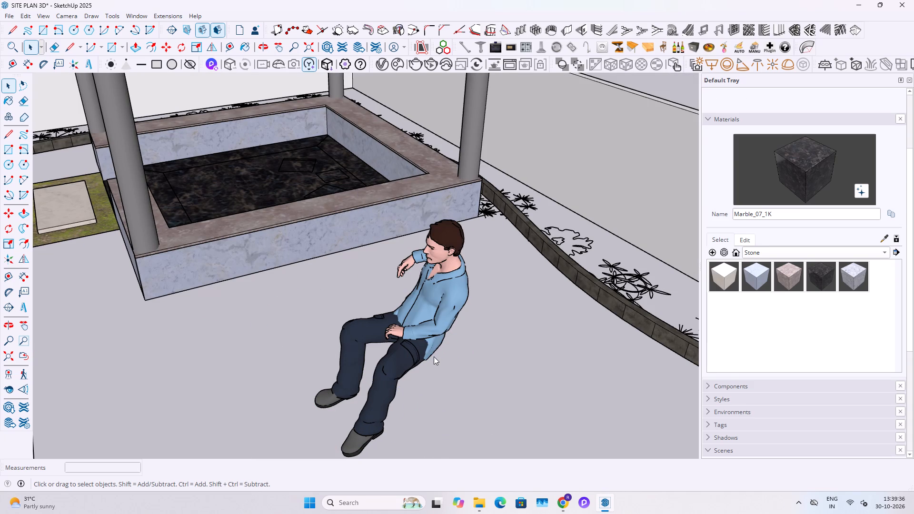
{"action": "key", "text": "Escape"}
{"action": "left_click", "coordinate": [417, 343]}
{"action": "key", "text": "ctrl+s"}
{"action": "left_click", "coordinate": [426, 335]}
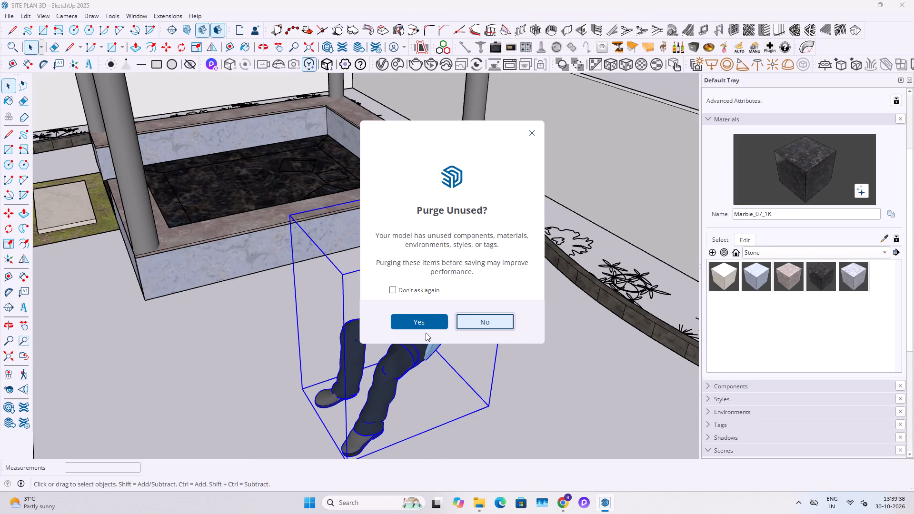
{"action": "left_click", "coordinate": [429, 318]}
Rotate the seated man 90 degrees on the ground plane beside the gazebo.
{"action": "scroll", "coordinate": [426, 318], "scroll_direction": "down", "scroll_amount": 3}
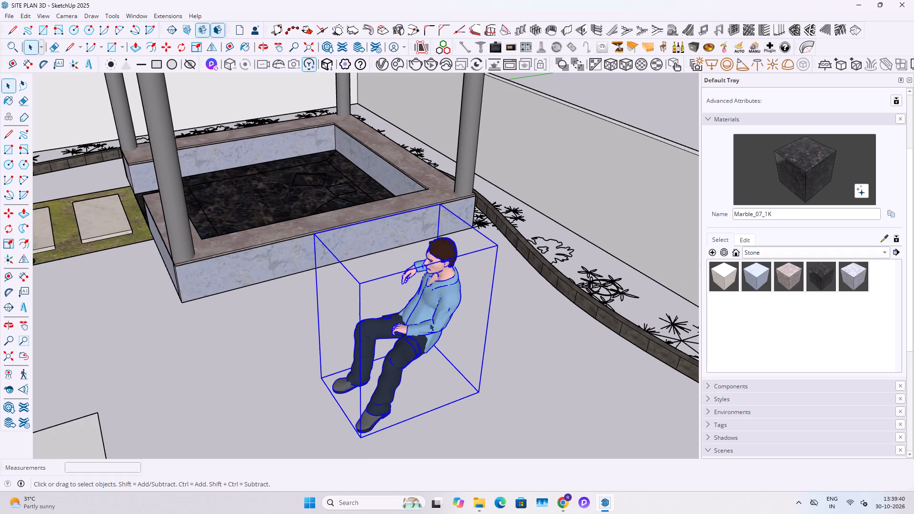
{"action": "left_click", "coordinate": [444, 341]}
{"action": "middle_click_drag", "start_coordinate": [363, 342], "coordinate": [537, 338]}
{"action": "left_click", "coordinate": [530, 337]}
{"action": "left_click", "coordinate": [525, 311]}
{"action": "scroll", "coordinate": [513, 311], "scroll_direction": "down", "scroll_amount": 4}
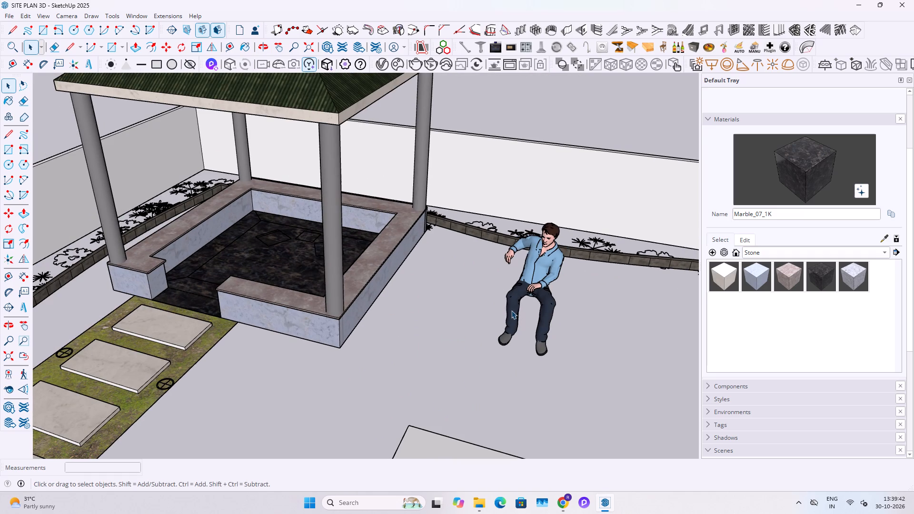
{"action": "left_click", "coordinate": [511, 310]}
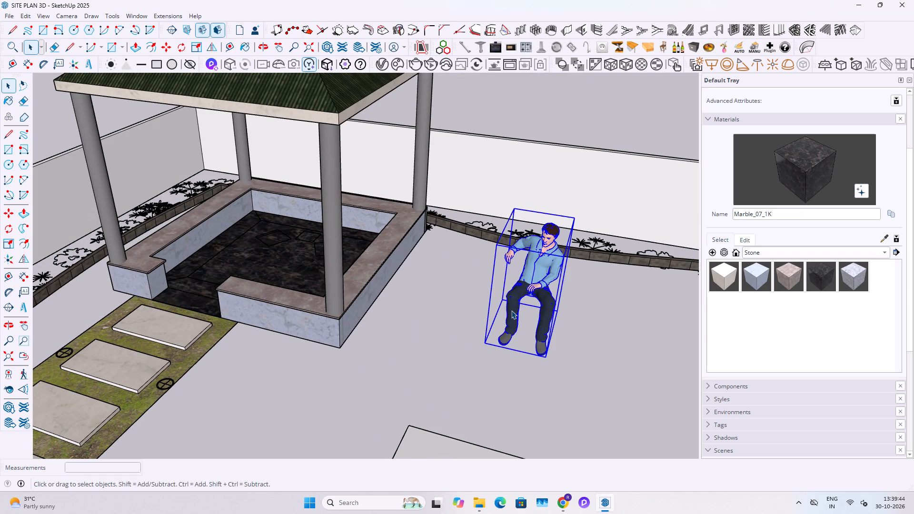
{"action": "key", "text": "q"}
{"action": "left_click", "coordinate": [469, 331]}
{"action": "left_click", "coordinate": [485, 376]}
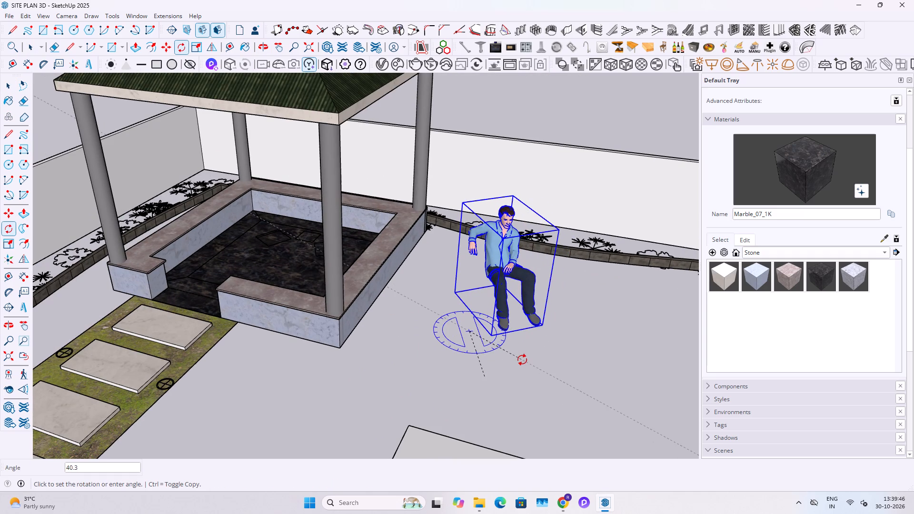
{"action": "type", "text": "90"}
{"action": "key", "text": "Return"}
{"action": "key", "text": "space"}
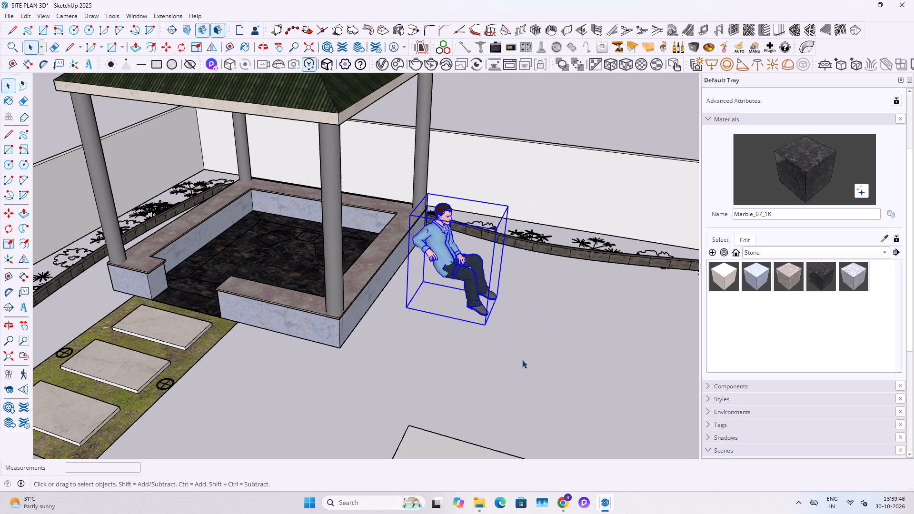
Move the seated man into the gazebo onto the side bench nearest the planting bed, facing the floor.
{"action": "scroll", "coordinate": [470, 291], "scroll_direction": "up", "scroll_amount": 3}
{"action": "key", "text": "m"}
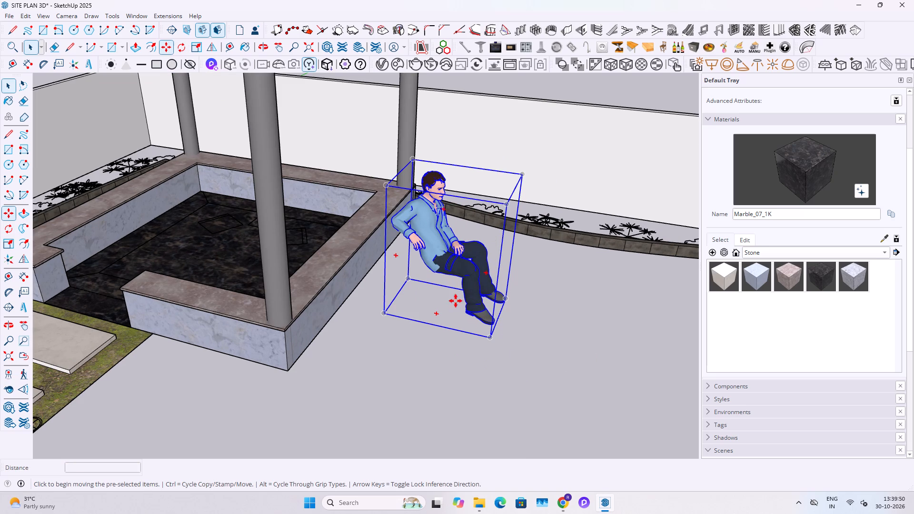
{"action": "left_click", "coordinate": [431, 269]}
{"action": "middle_click_drag", "start_coordinate": [313, 264], "coordinate": [525, 372], "text": "shift"}
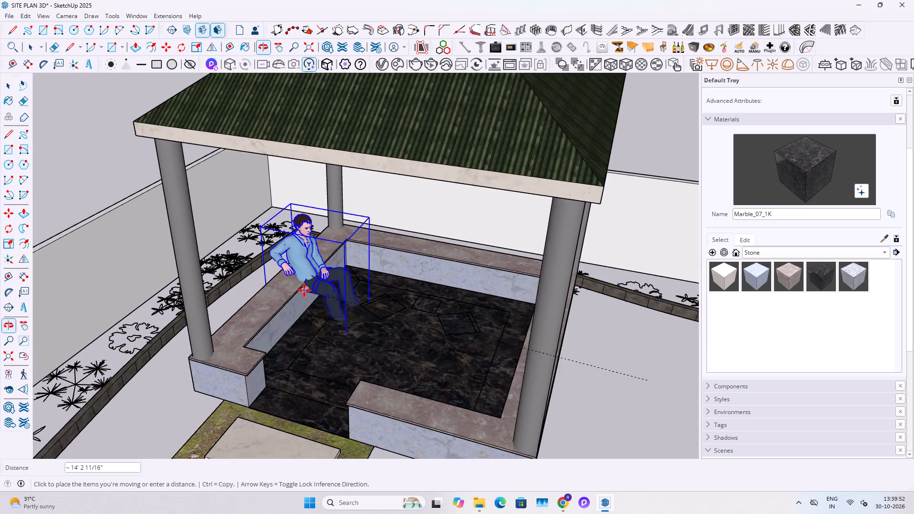
{"action": "scroll", "coordinate": [304, 290], "scroll_direction": "up", "scroll_amount": 3}
{"action": "left_click", "coordinate": [276, 282]}
{"action": "key", "text": "space"}
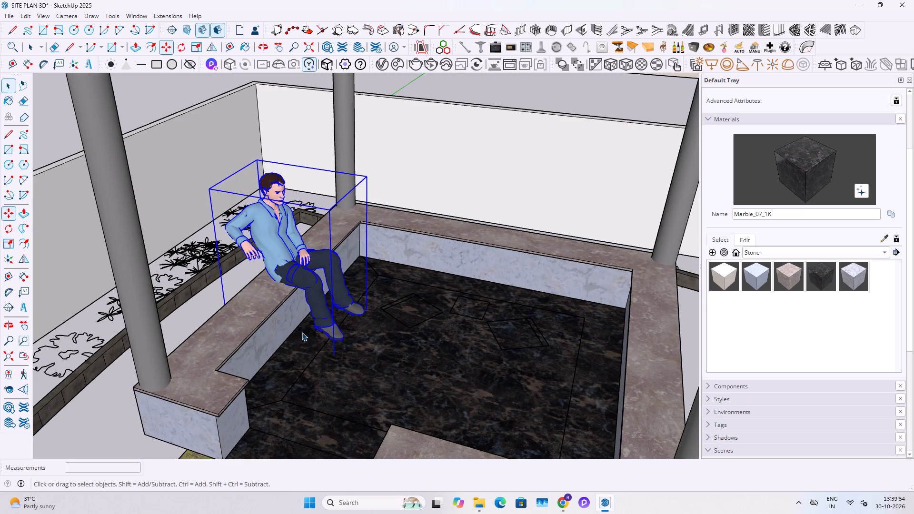
{"action": "key", "text": "space"}
Examine how the seated man sits on the gazebo's side bench from several angles.
{"action": "left_click", "coordinate": [166, 211]}
{"action": "middle_click_drag", "start_coordinate": [336, 291], "coordinate": [514, 317]}
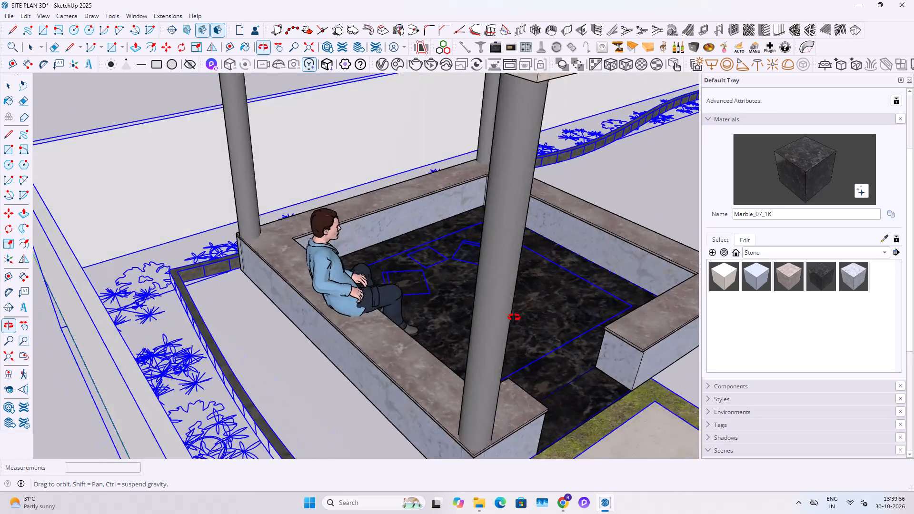
{"action": "middle_click_drag", "start_coordinate": [514, 317], "coordinate": [415, 328]}
{"action": "scroll", "coordinate": [353, 275], "scroll_direction": "up", "scroll_amount": 4}
{"action": "left_click", "coordinate": [283, 309]}
{"action": "scroll", "coordinate": [270, 295], "scroll_direction": "down", "scroll_amount": 12}
{"action": "key", "text": "Escape"}
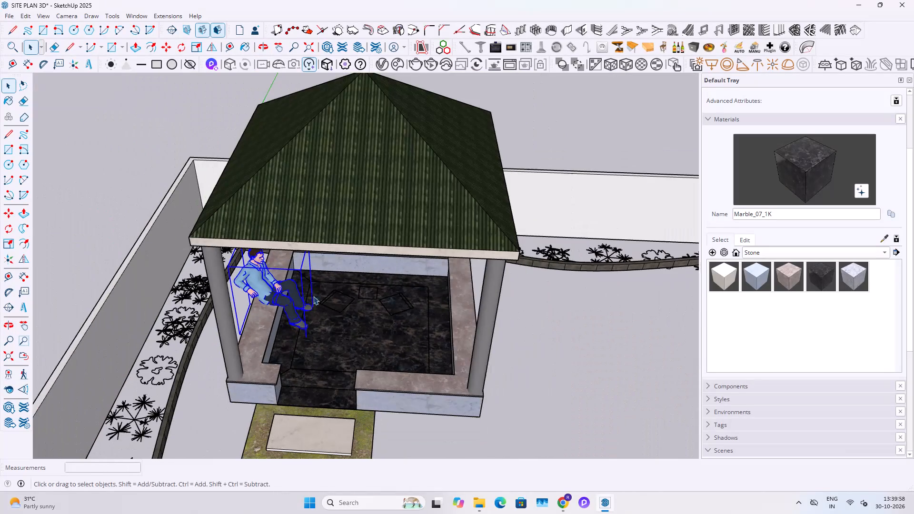
{"action": "left_click", "coordinate": [536, 354]}
{"action": "middle_click_drag", "start_coordinate": [386, 356], "coordinate": [252, 308]}
Move the seated man along the side bench toward the gazebo's entrance end.
{"action": "left_click", "coordinate": [280, 260]}
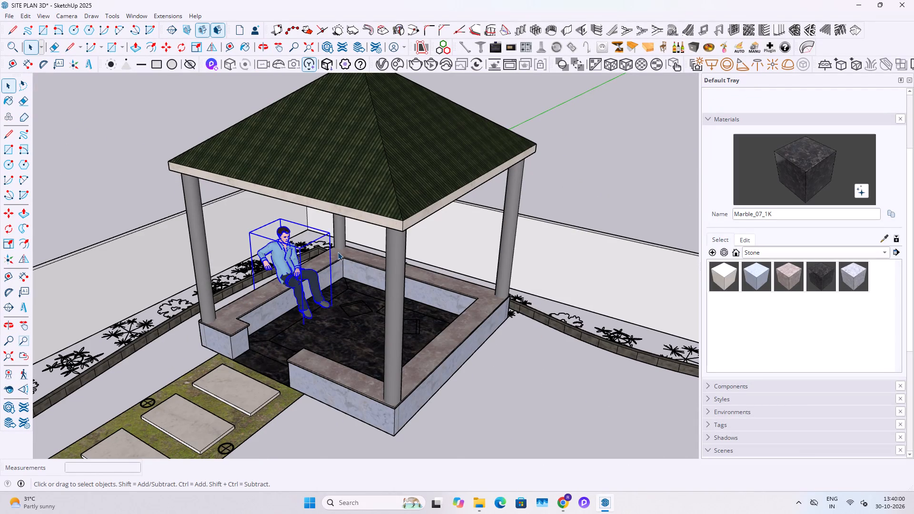
{"action": "scroll", "coordinate": [338, 252], "scroll_direction": "up", "scroll_amount": 5}
{"action": "key", "text": "m"}
{"action": "left_click", "coordinate": [327, 253]}
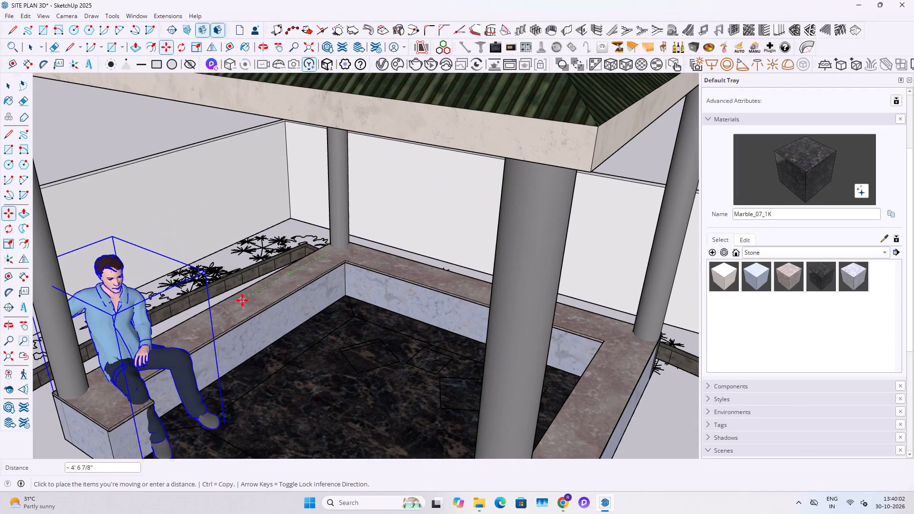
{"action": "left_click", "coordinate": [256, 299]}
{"action": "middle_click_drag", "start_coordinate": [184, 344], "coordinate": [238, 303]}
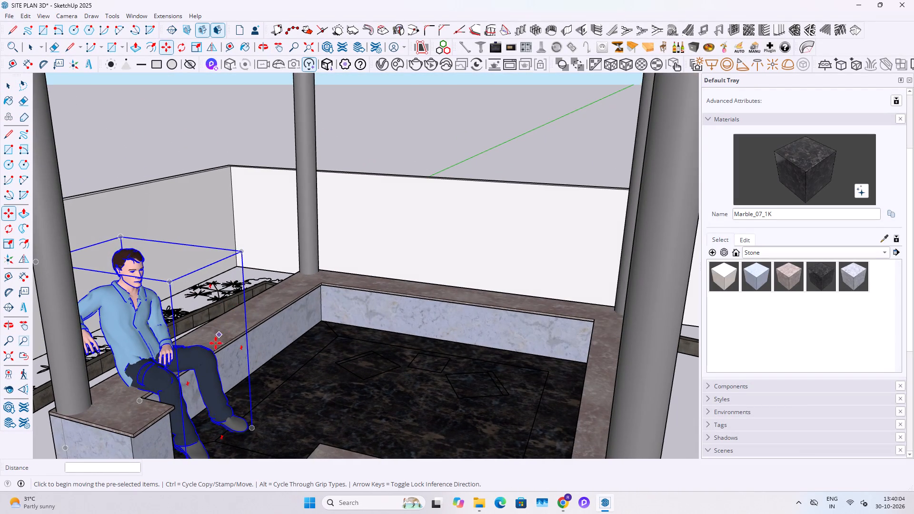
{"action": "key", "text": "space"}
{"action": "scroll", "coordinate": [219, 308], "scroll_direction": "down", "scroll_amount": 5}
{"action": "key", "text": "Escape"}
Rotate the seated man 90 degrees about a point on the gazebo floor so he faces the entrance.
{"action": "middle_click_drag", "start_coordinate": [288, 327], "coordinate": [364, 336]}
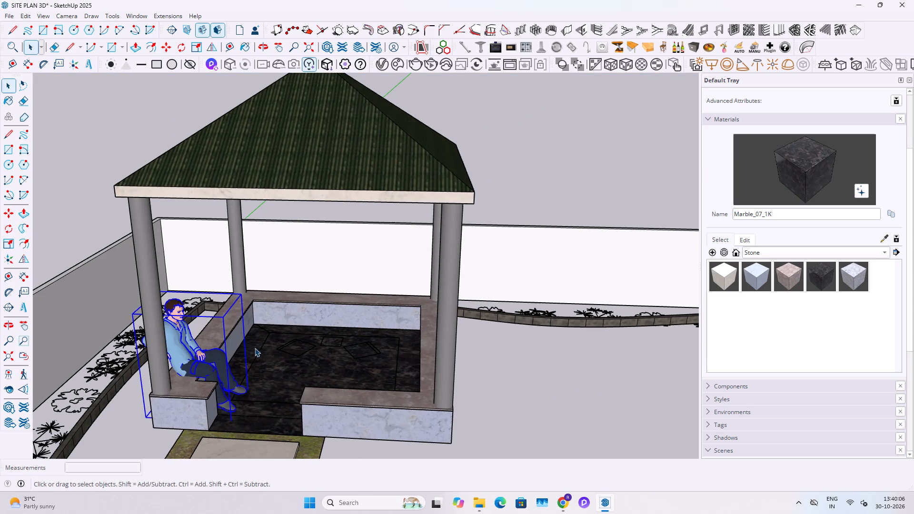
{"action": "key", "text": "q"}
{"action": "left_click", "coordinate": [257, 384]}
{"action": "left_click", "coordinate": [277, 359]}
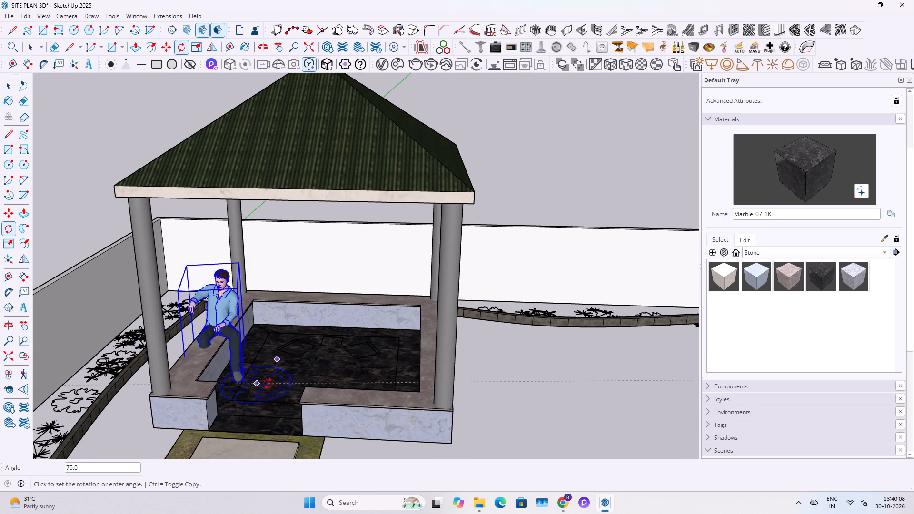
{"action": "type", "text": "90"}
{"action": "key", "text": "Return"}
{"action": "key", "text": "space"}
Move the seated man in the blue shirt off the side bench onto the gazebo's back bench, near the rear corner, facing the entrance.
{"action": "scroll", "coordinate": [268, 341], "scroll_direction": "up", "scroll_amount": 2}
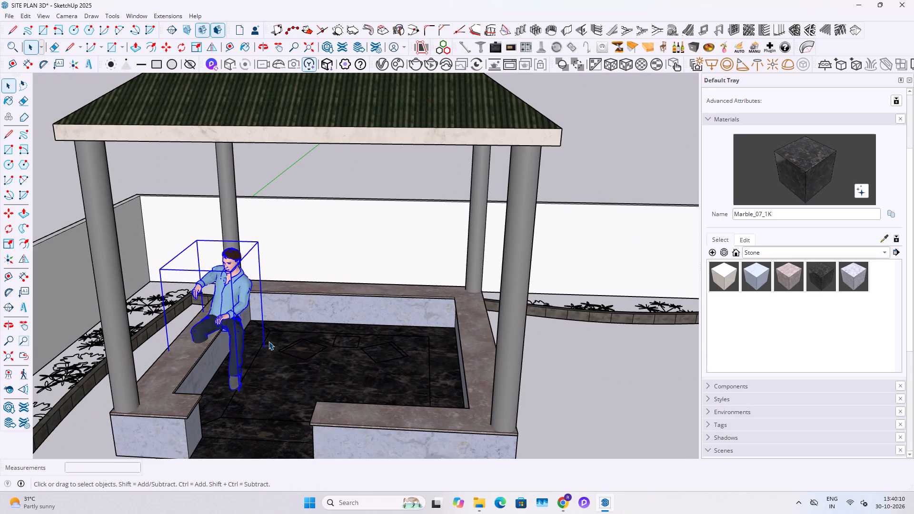
{"action": "key", "text": "m"}
{"action": "left_click", "coordinate": [266, 346]}
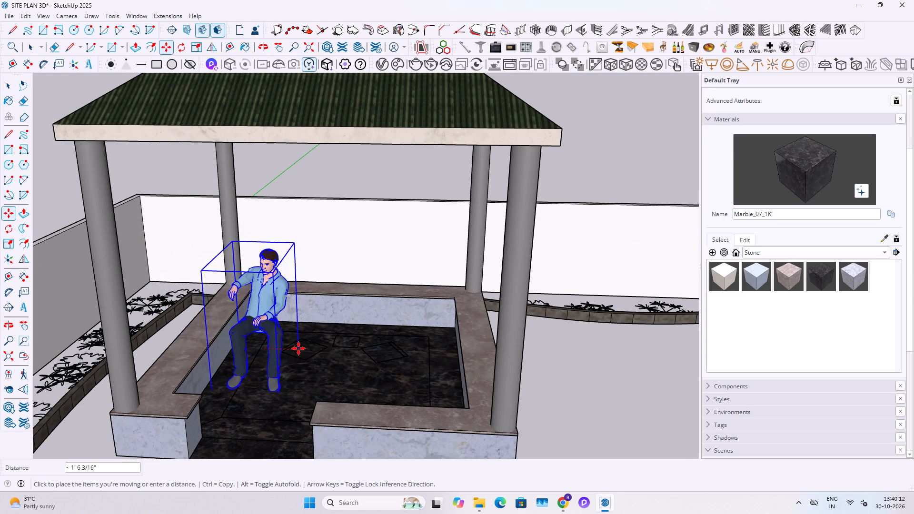
{"action": "left_click", "coordinate": [298, 348]}
{"action": "left_click", "coordinate": [302, 380]}
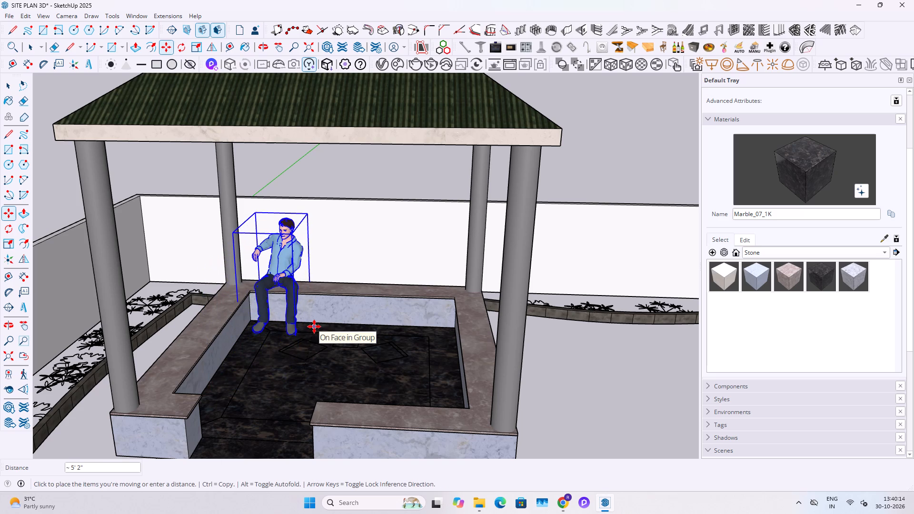
{"action": "left_click", "coordinate": [314, 332]}
{"action": "left_click", "coordinate": [368, 337]}
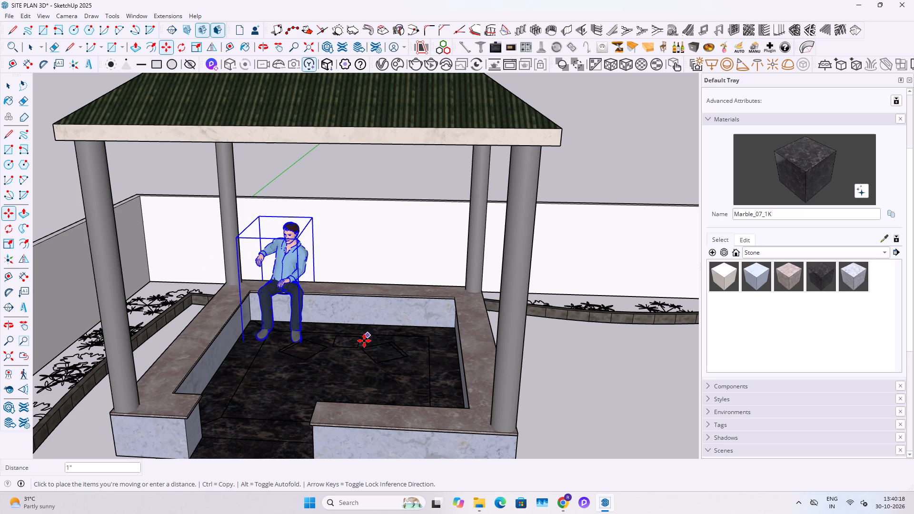
{"action": "left_click", "coordinate": [364, 341]}
{"action": "key", "text": "space"}
{"action": "key", "text": "Escape"}
{"action": "left_click", "coordinate": [393, 176]}
{"action": "scroll", "coordinate": [227, 317], "scroll_direction": "down", "scroll_amount": 1}
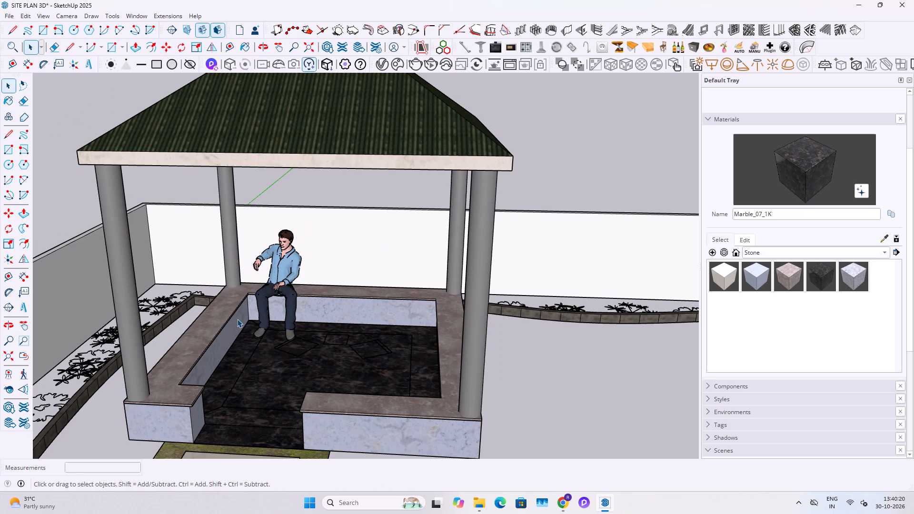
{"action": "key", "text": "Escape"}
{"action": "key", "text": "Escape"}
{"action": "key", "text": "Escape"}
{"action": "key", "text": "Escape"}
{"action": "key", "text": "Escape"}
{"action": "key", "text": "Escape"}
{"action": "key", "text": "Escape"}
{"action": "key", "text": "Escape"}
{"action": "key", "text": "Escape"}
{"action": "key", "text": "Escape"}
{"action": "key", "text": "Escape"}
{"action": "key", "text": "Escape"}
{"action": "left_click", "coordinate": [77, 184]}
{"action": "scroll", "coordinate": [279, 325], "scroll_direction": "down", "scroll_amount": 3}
Switch to Chrome, return to the 3D Warehouse results for MAN SITTING and look through them for another seated man.
{"action": "left_click", "coordinate": [571, 498]}
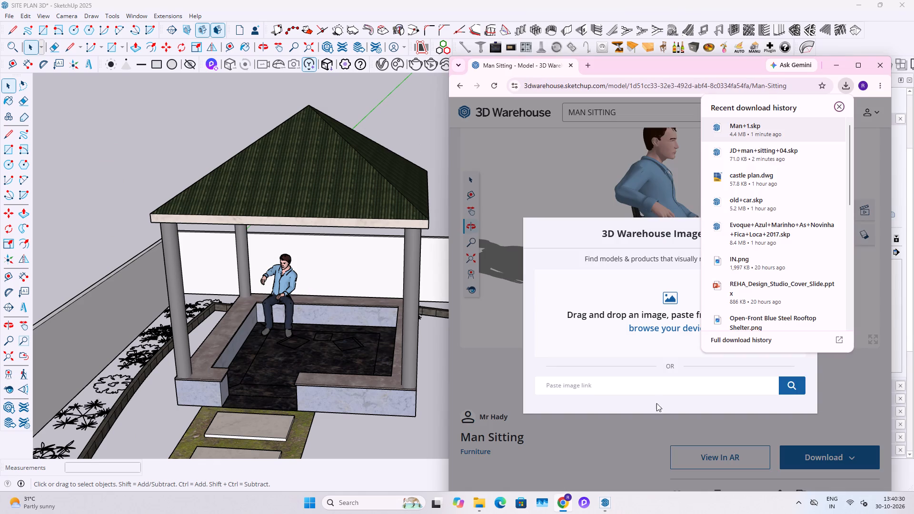
{"action": "key", "text": "Escape"}
{"action": "key", "text": "Escape"}
{"action": "key", "text": "Escape"}
{"action": "key", "text": "Escape"}
{"action": "left_click", "coordinate": [820, 295]}
{"action": "left_click", "coordinate": [453, 83]}
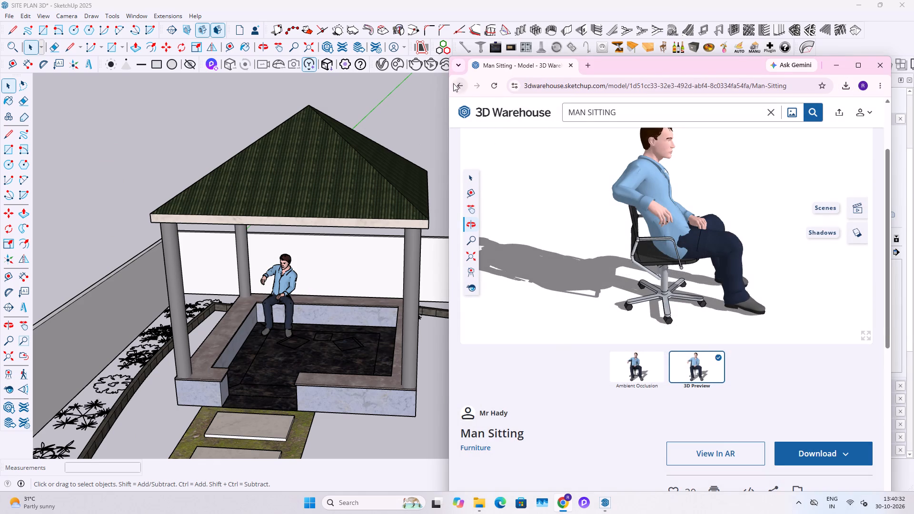
{"action": "scroll", "coordinate": [575, 294], "scroll_direction": "up", "scroll_amount": 2}
{"action": "scroll", "coordinate": [575, 295], "scroll_direction": "down", "scroll_amount": 5}
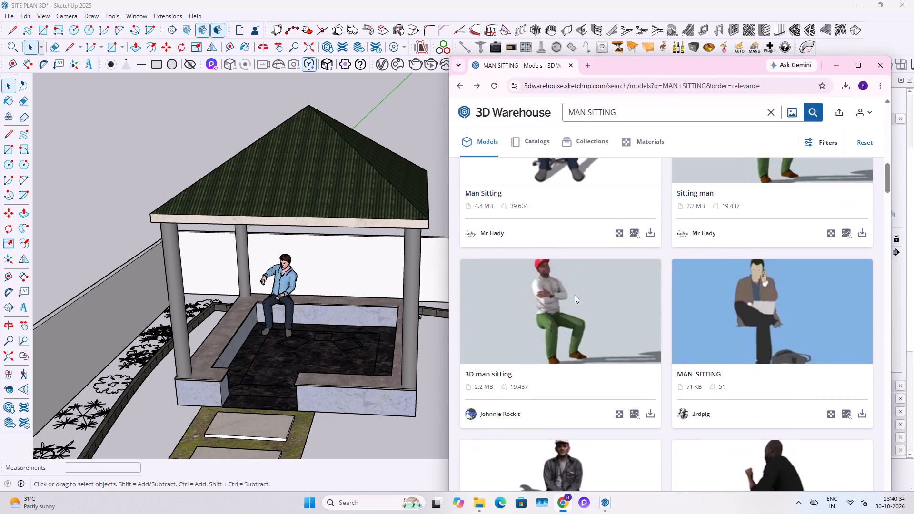
{"action": "scroll", "coordinate": [575, 295], "scroll_direction": "down", "scroll_amount": 5}
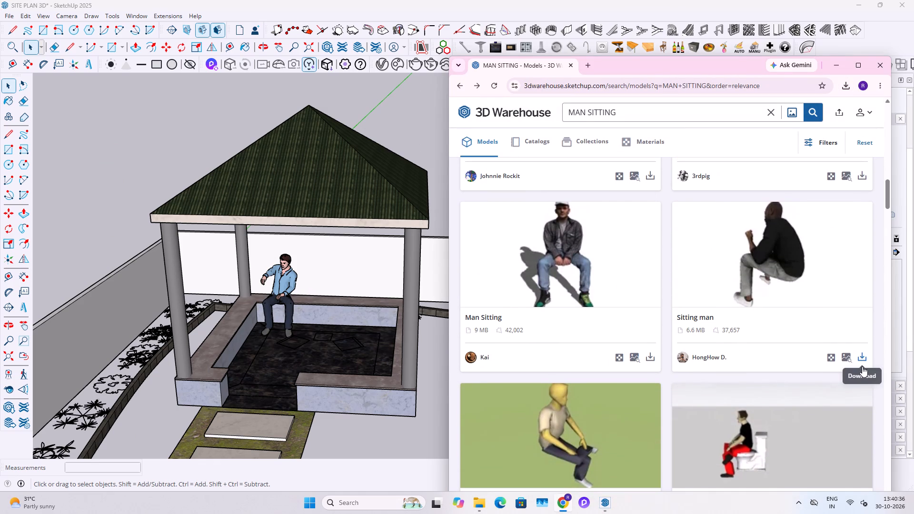
Download the Man Sitting model of the man in a cap and jacket as a SketchUp file, saved as Man+Sitting in Downloads.
{"action": "left_click", "coordinate": [865, 355]}
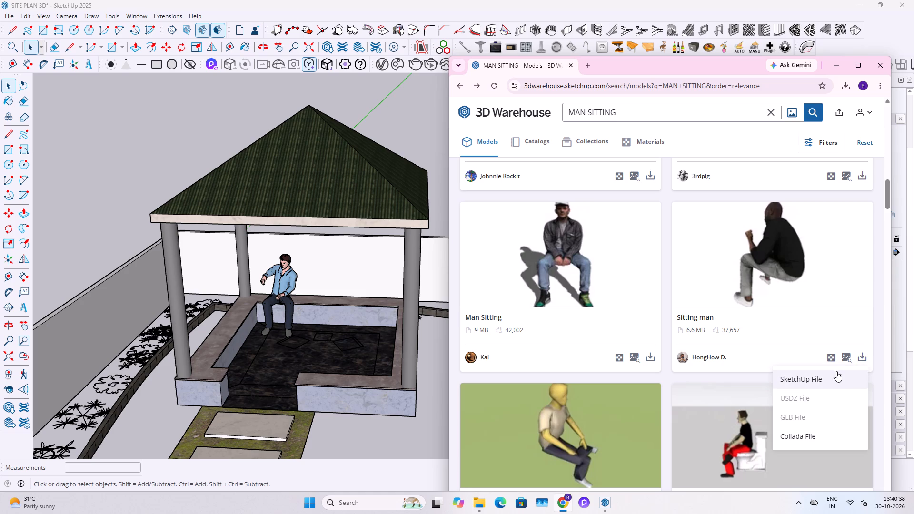
{"action": "left_click", "coordinate": [527, 261]}
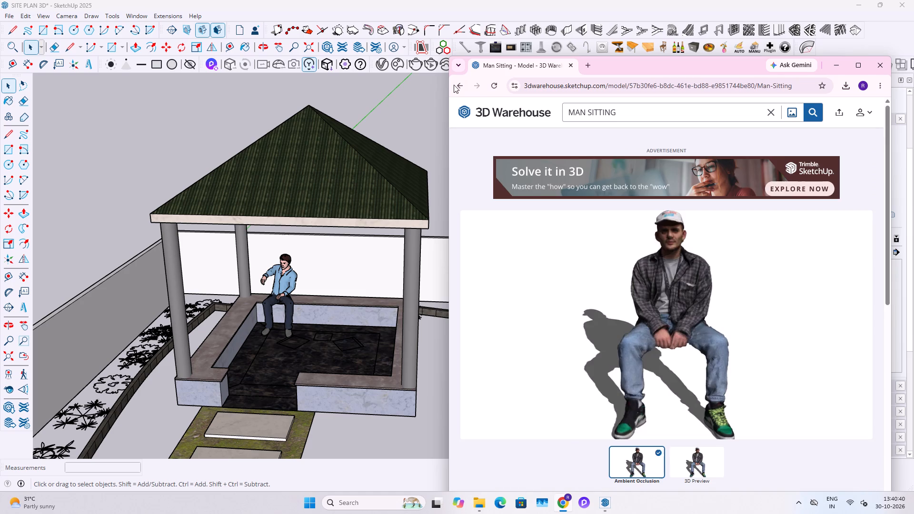
{"action": "left_click", "coordinate": [454, 84]}
{"action": "left_click", "coordinate": [649, 364]}
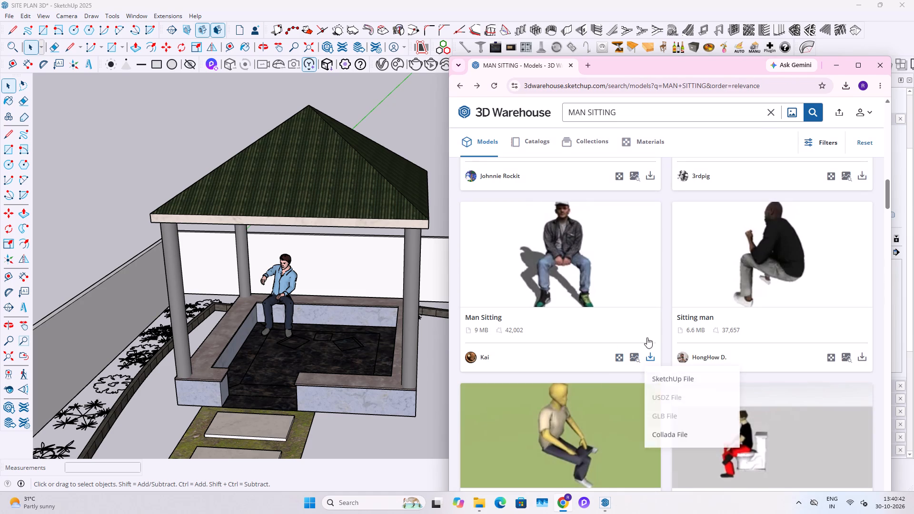
{"action": "left_click", "coordinate": [647, 377]}
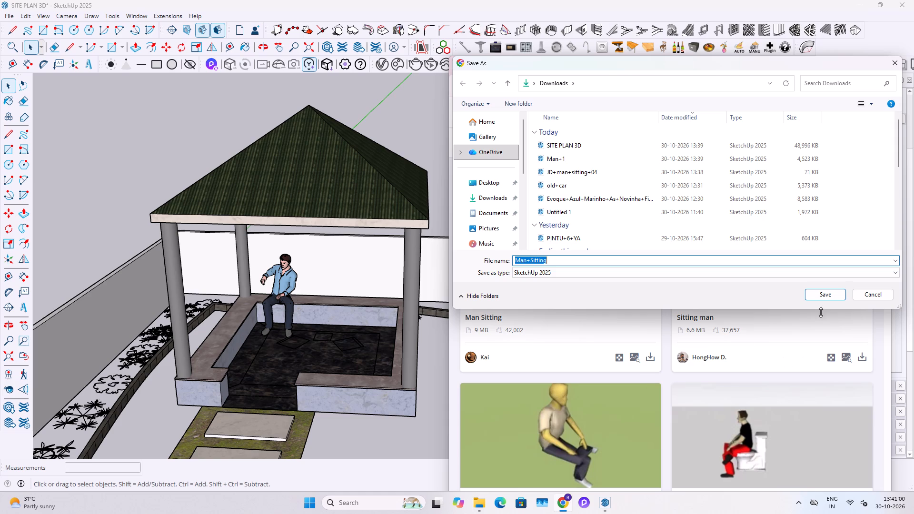
{"action": "left_click", "coordinate": [821, 298]}
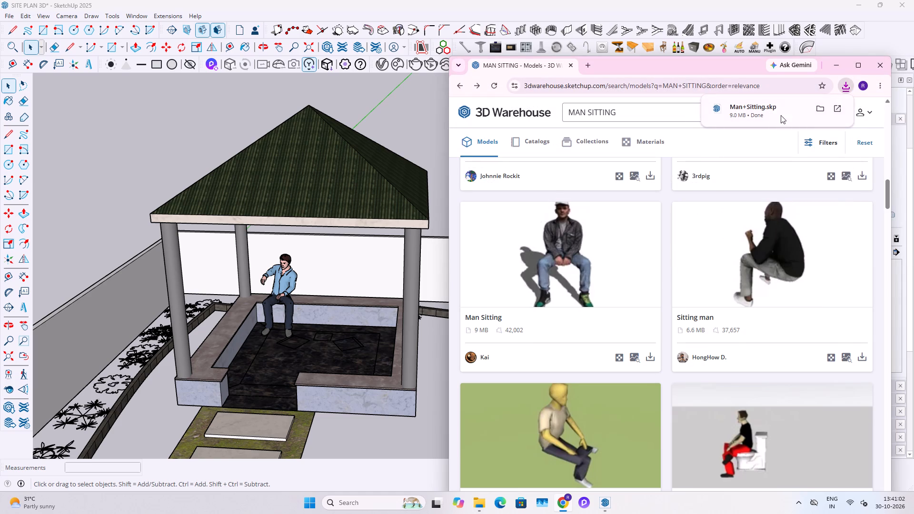
Bring the downloaded Man+Sitting file into the SketchUp site plan and place it on the ground in front of the gazebo's front wall.
{"action": "left_click_drag", "start_coordinate": [771, 112], "coordinate": [358, 438]}
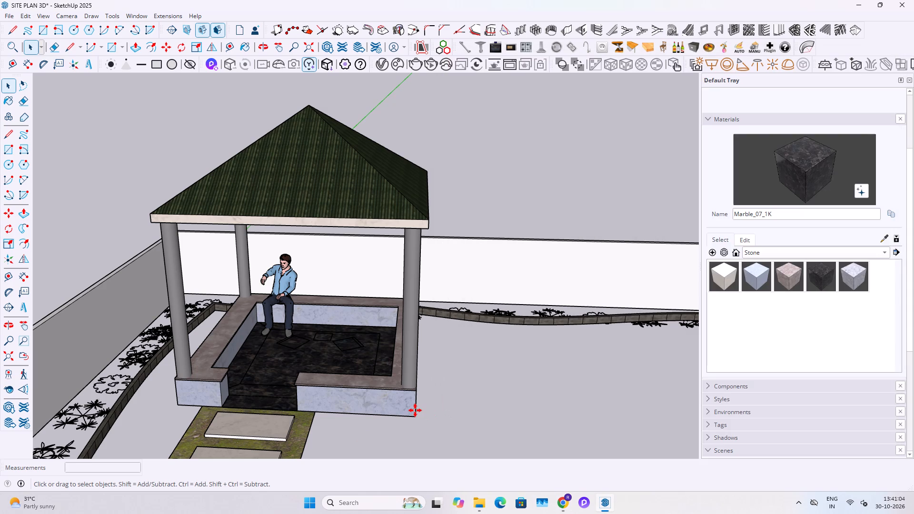
{"action": "key", "text": "space"}
{"action": "left_click", "coordinate": [451, 422]}
Rotate the seated man in the cap 90 degrees about a point on the ground in front of the gazebo.
{"action": "scroll", "coordinate": [340, 427], "scroll_direction": "up", "scroll_amount": 2}
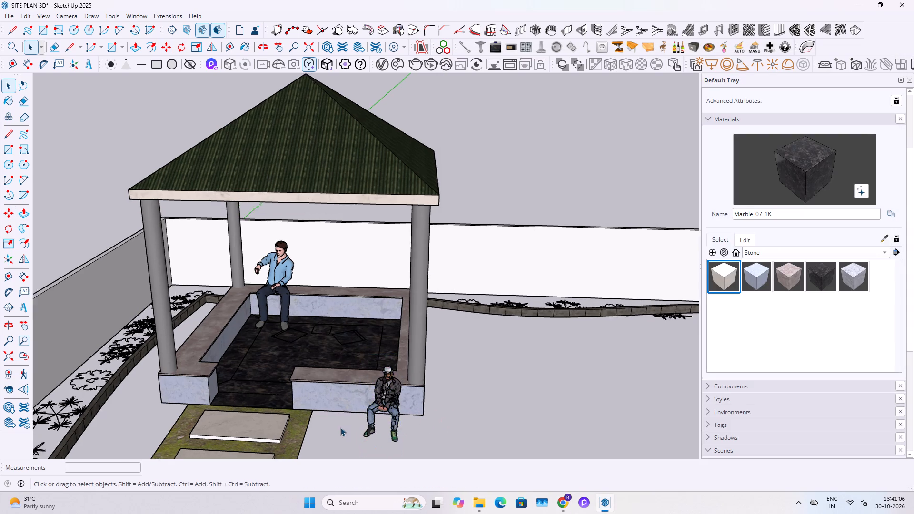
{"action": "scroll", "coordinate": [340, 427], "scroll_direction": "up", "scroll_amount": 6}
{"action": "middle_click_drag", "start_coordinate": [385, 411], "coordinate": [345, 301]}
{"action": "scroll", "coordinate": [346, 300], "scroll_direction": "up", "scroll_amount": 3}
{"action": "left_click", "coordinate": [403, 282]}
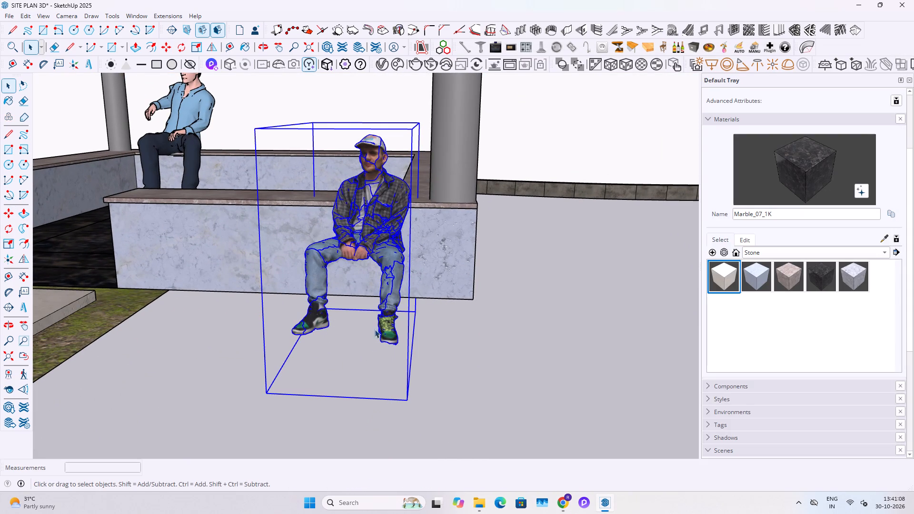
{"action": "key", "text": "q"}
{"action": "left_click", "coordinate": [321, 370]}
{"action": "left_click", "coordinate": [378, 369]}
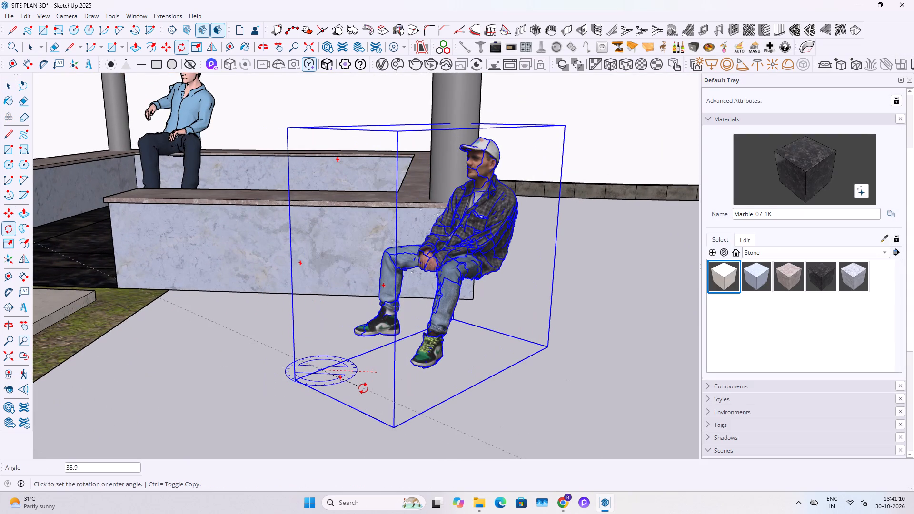
{"action": "type", "text": "90"}
{"action": "key", "text": "Return"}
{"action": "key", "text": "space"}
{"action": "scroll", "coordinate": [485, 386], "scroll_direction": "down", "scroll_amount": 1}
Move the man in the cap into the gazebo, over the side bench farthest from the planting bed, facing the floor.
{"action": "key", "text": "m"}
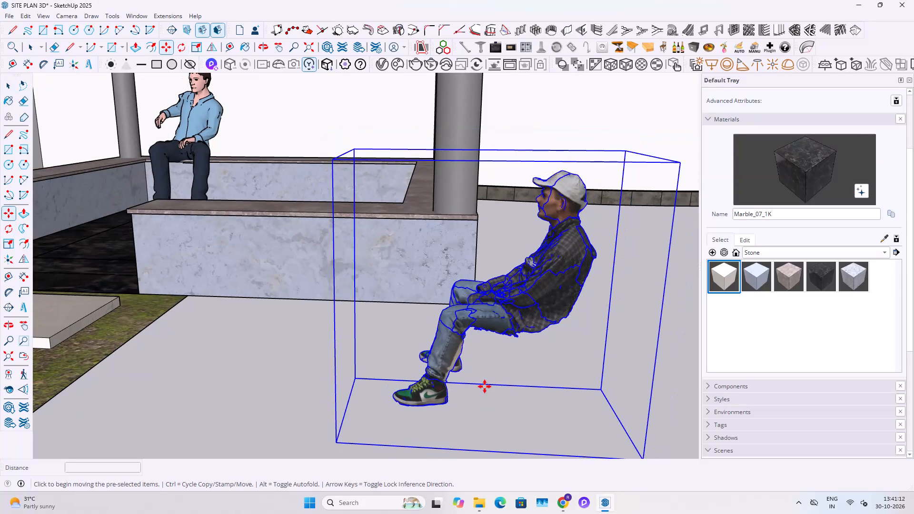
{"action": "left_click", "coordinate": [485, 386]}
{"action": "middle_click_drag", "start_coordinate": [410, 247], "coordinate": [449, 346]}
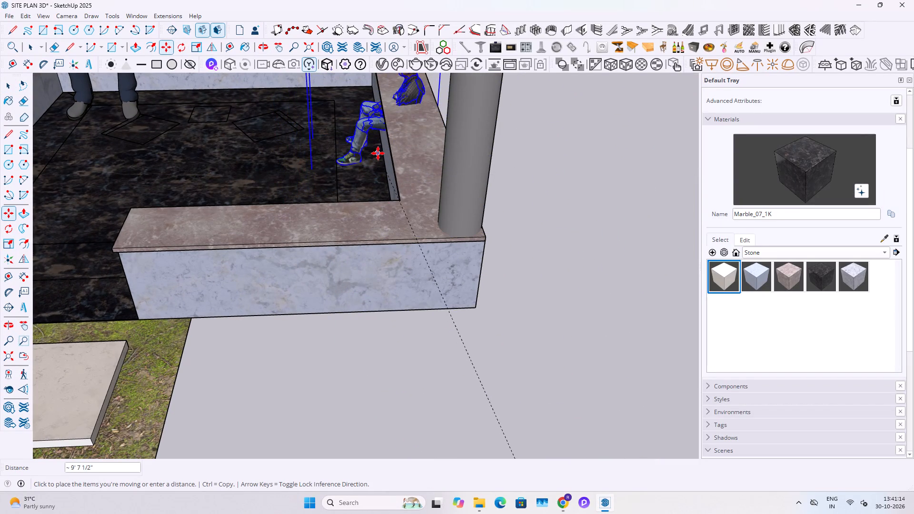
{"action": "left_click", "coordinate": [393, 158]}
{"action": "key", "text": "space"}
Lower the man in the cap vertically by about 1' 1" toward the side bench.
{"action": "middle_click_drag", "start_coordinate": [493, 223], "coordinate": [338, 129]}
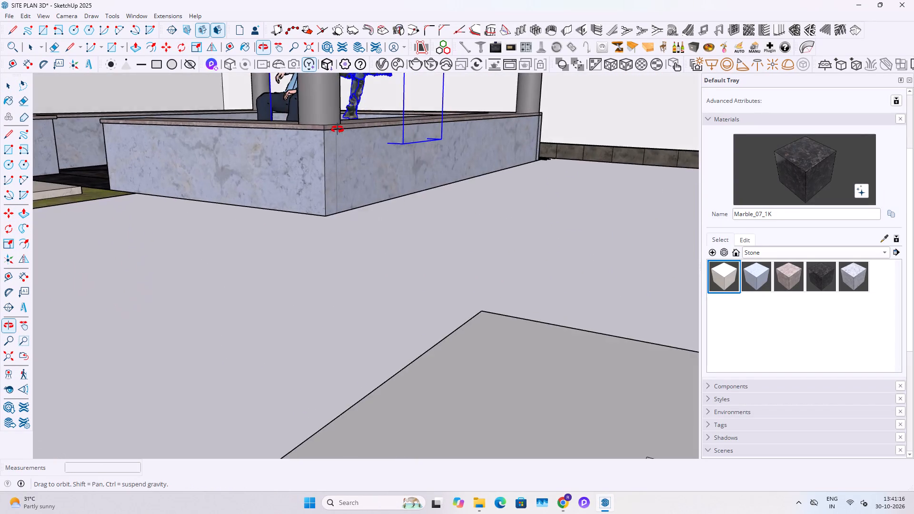
{"action": "middle_click_drag", "start_coordinate": [338, 129], "coordinate": [353, 293]}
{"action": "key", "text": "m"}
{"action": "left_click", "coordinate": [549, 135]}
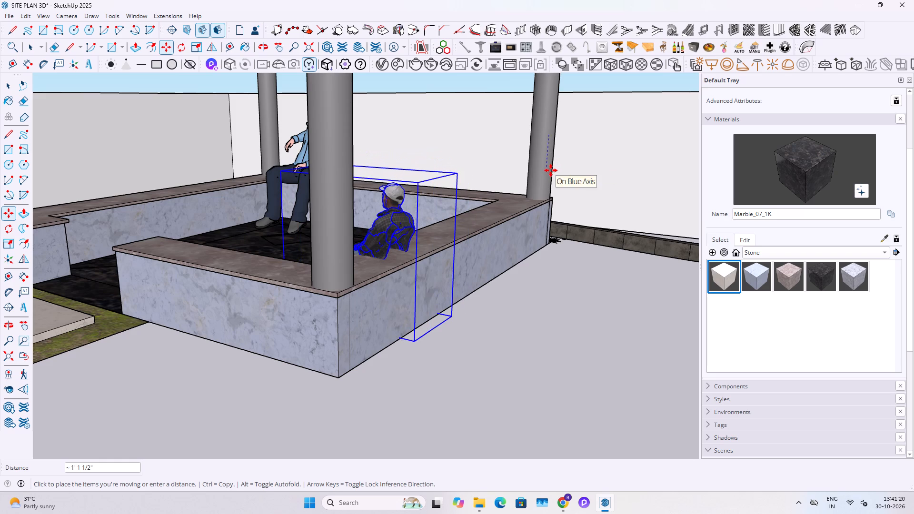
{"action": "left_click", "coordinate": [551, 170]}
{"action": "key", "text": "space"}
{"action": "left_click", "coordinate": [518, 262]}
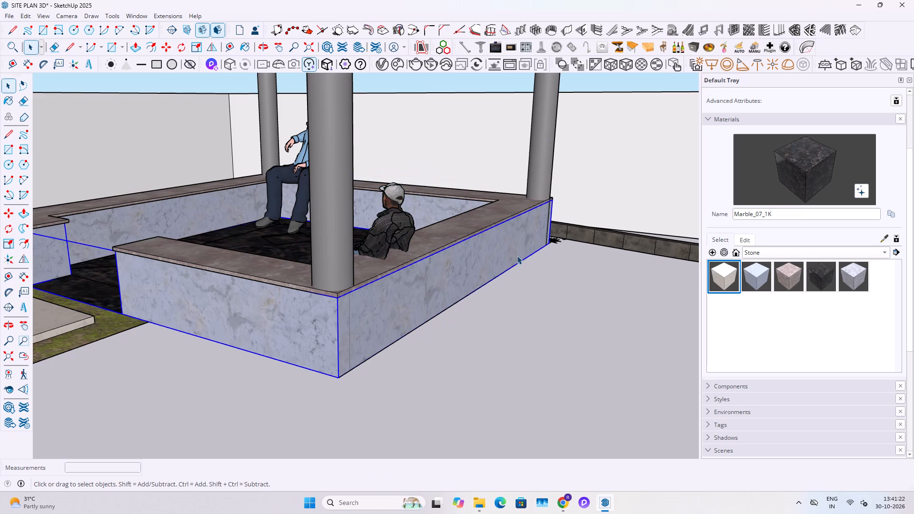
Raise the man in the cap vertically by about 6" at the side bench.
{"action": "left_click", "coordinate": [380, 233]}
{"action": "scroll", "coordinate": [420, 268], "scroll_direction": "up", "scroll_amount": 2}
{"action": "key", "text": "m"}
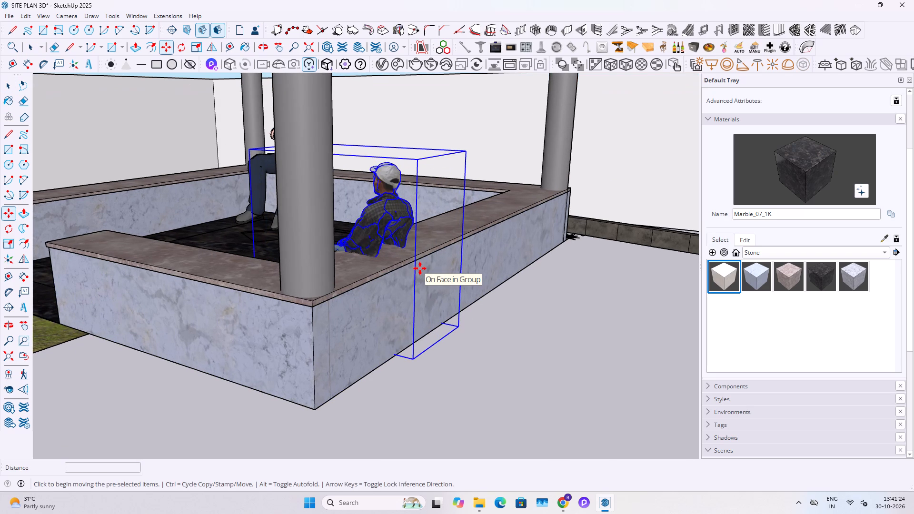
{"action": "scroll", "coordinate": [417, 272], "scroll_direction": "up", "scroll_amount": 3}
{"action": "left_click", "coordinate": [437, 351]}
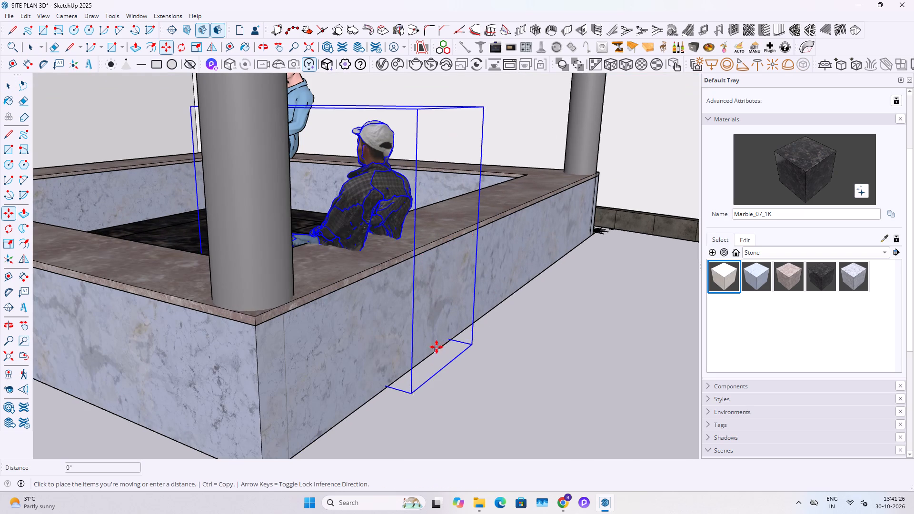
{"action": "left_click", "coordinate": [435, 316]}
Shift the man in the cap horizontally backward across the side bench toward its outer edge, and deselect him.
{"action": "middle_click_drag", "start_coordinate": [346, 239], "coordinate": [357, 255]}
{"action": "scroll", "coordinate": [360, 254], "scroll_direction": "up", "scroll_amount": 1}
{"action": "left_click", "coordinate": [360, 254]}
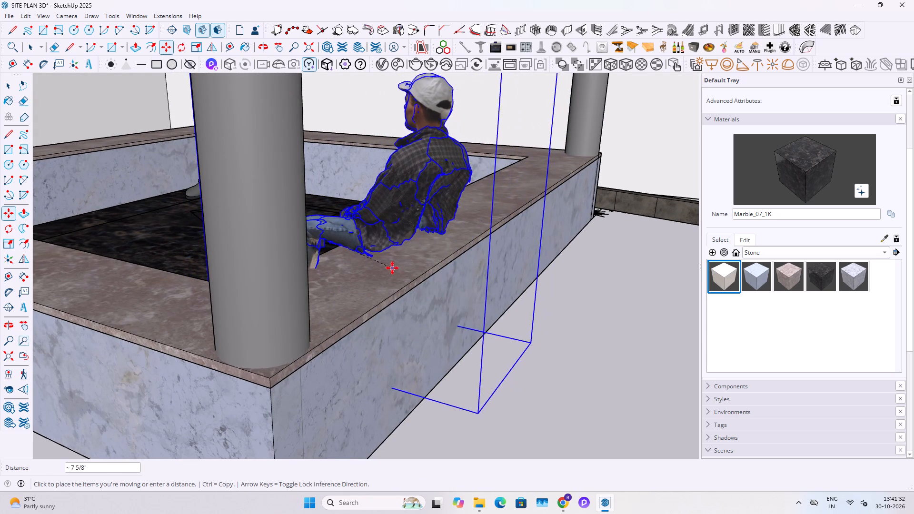
{"action": "left_click", "coordinate": [382, 266]}
{"action": "key", "text": "space"}
{"action": "key", "text": "space"}
{"action": "left_click", "coordinate": [520, 366]}
Examine from several angles how the man in the cap sits on the side bench, checking his back, seat and legs.
{"action": "middle_click_drag", "start_coordinate": [376, 278], "coordinate": [446, 200]}
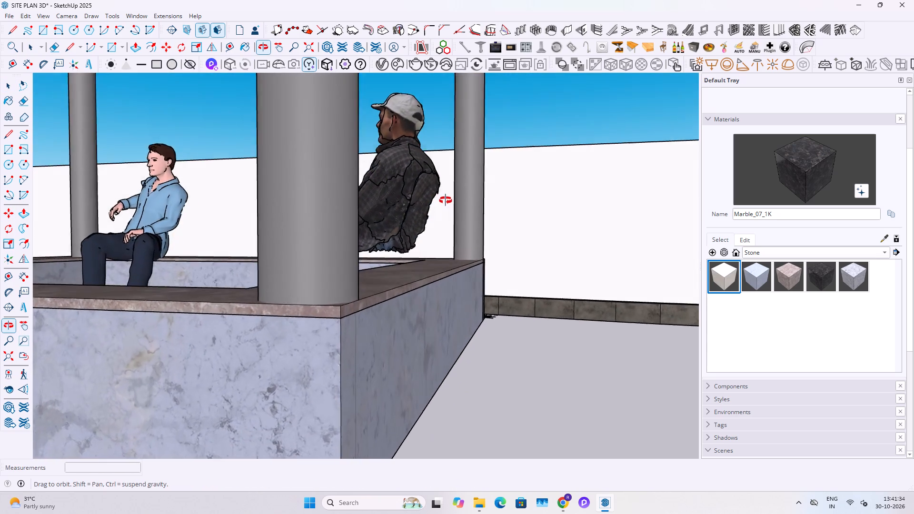
{"action": "middle_click_drag", "start_coordinate": [446, 200], "coordinate": [47, 259]}
{"action": "scroll", "coordinate": [58, 226], "scroll_direction": "up", "scroll_amount": 1}
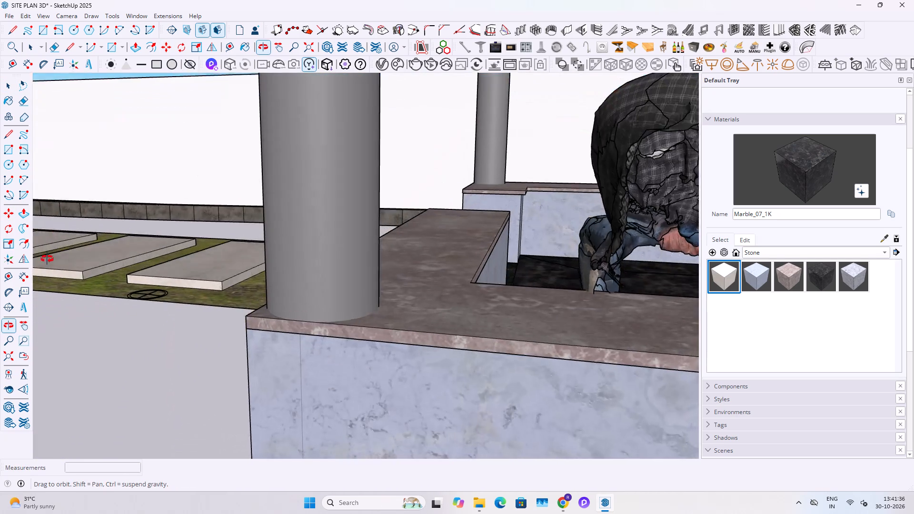
{"action": "middle_click_drag", "start_coordinate": [47, 259], "coordinate": [39, 249]}
{"action": "middle_click_drag", "start_coordinate": [492, 226], "coordinate": [290, 284], "text": "shift"}
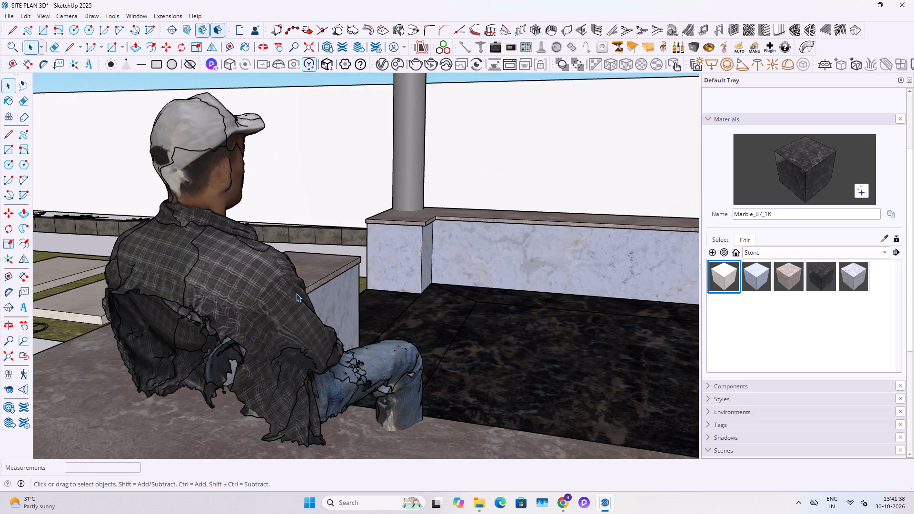
{"action": "middle_click_drag", "start_coordinate": [265, 336], "coordinate": [205, 285]}
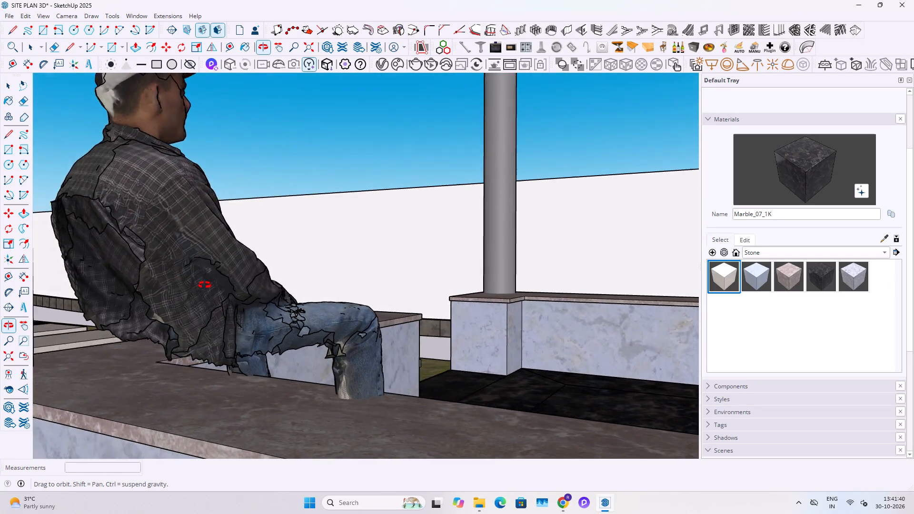
{"action": "middle_click_drag", "start_coordinate": [205, 285], "coordinate": [215, 273]}
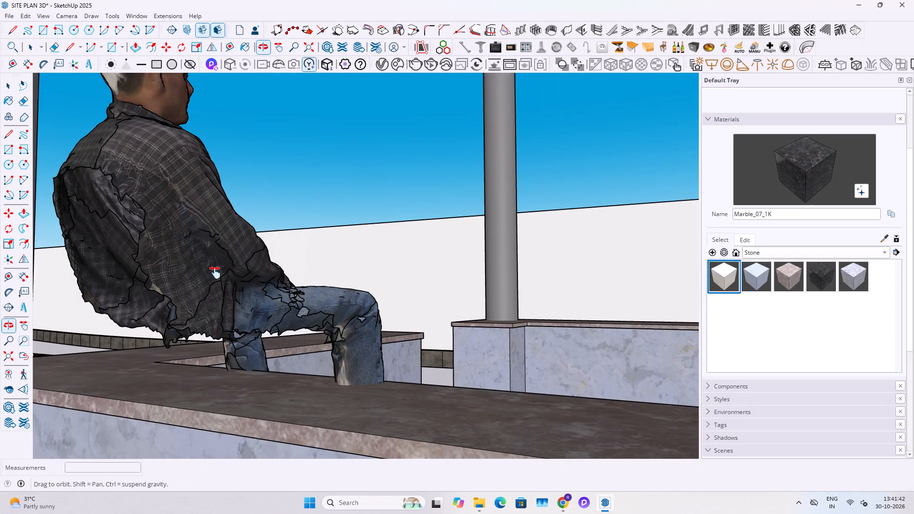
{"action": "middle_click_drag", "start_coordinate": [215, 273], "coordinate": [231, 285]}
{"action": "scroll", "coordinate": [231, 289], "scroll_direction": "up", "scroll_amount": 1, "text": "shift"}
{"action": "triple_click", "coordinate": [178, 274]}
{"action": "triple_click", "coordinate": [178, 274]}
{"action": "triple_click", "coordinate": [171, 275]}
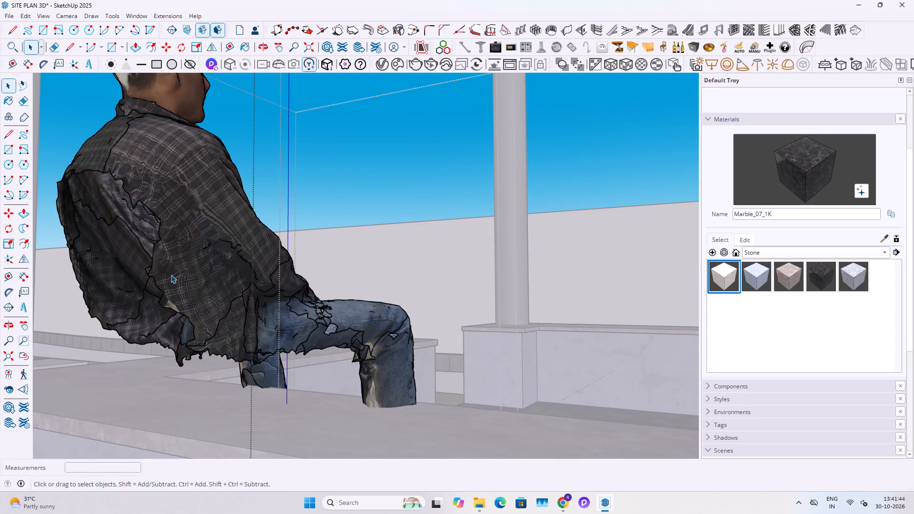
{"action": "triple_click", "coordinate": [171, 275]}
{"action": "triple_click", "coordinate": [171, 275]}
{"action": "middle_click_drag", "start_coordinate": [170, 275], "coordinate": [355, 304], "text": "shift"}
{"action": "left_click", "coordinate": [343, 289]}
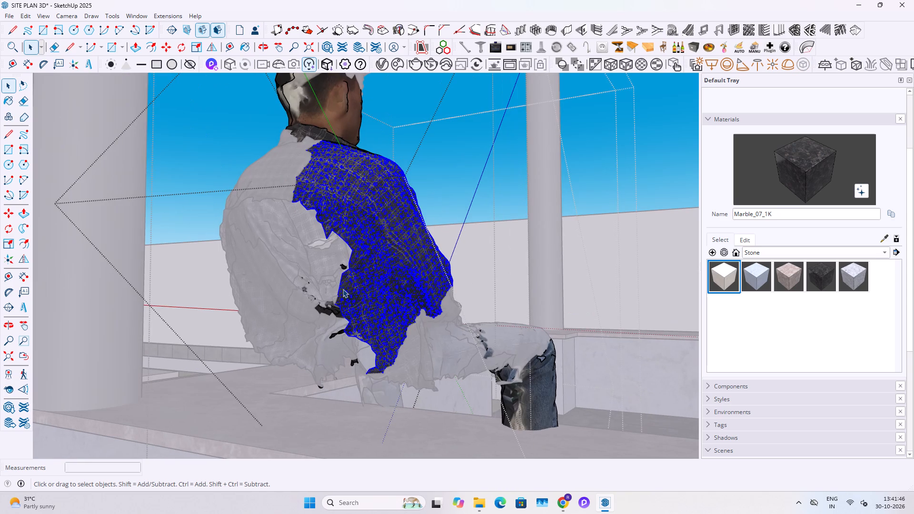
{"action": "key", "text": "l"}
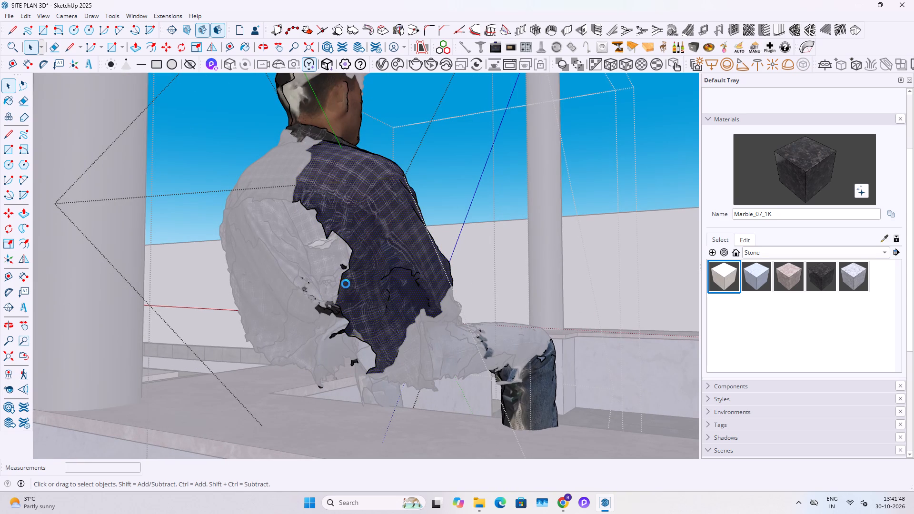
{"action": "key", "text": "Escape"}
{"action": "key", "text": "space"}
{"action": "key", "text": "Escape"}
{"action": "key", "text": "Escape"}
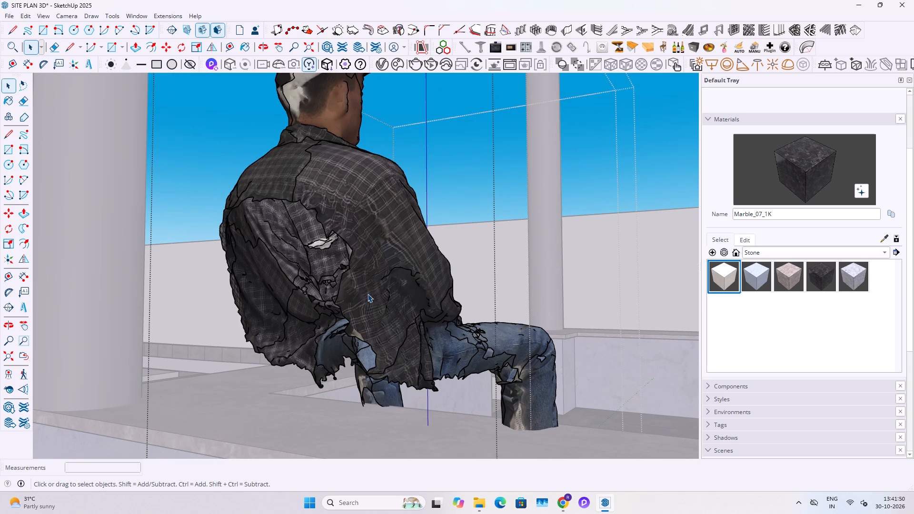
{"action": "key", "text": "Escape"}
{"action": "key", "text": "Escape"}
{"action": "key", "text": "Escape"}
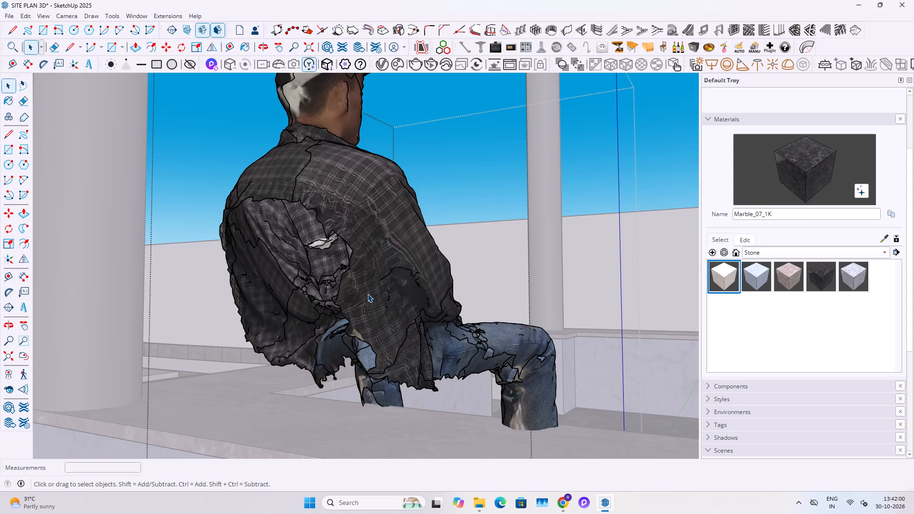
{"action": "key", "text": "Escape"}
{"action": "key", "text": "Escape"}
Delete the seated man in the cap from the gazebo's side bench.
{"action": "scroll", "coordinate": [375, 222], "scroll_direction": "down", "scroll_amount": 5}
{"action": "middle_click_drag", "start_coordinate": [340, 266], "coordinate": [440, 380]}
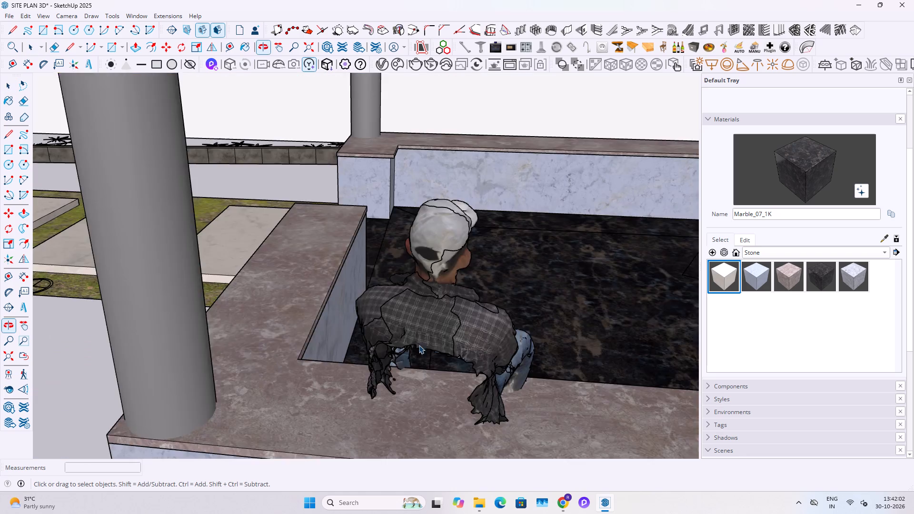
{"action": "scroll", "coordinate": [390, 325], "scroll_direction": "down", "scroll_amount": 6}
{"action": "middle_click_drag", "start_coordinate": [419, 355], "coordinate": [362, 379]}
{"action": "scroll", "coordinate": [323, 359], "scroll_direction": "down", "scroll_amount": 4}
{"action": "middle_click_drag", "start_coordinate": [436, 372], "coordinate": [123, 327]}
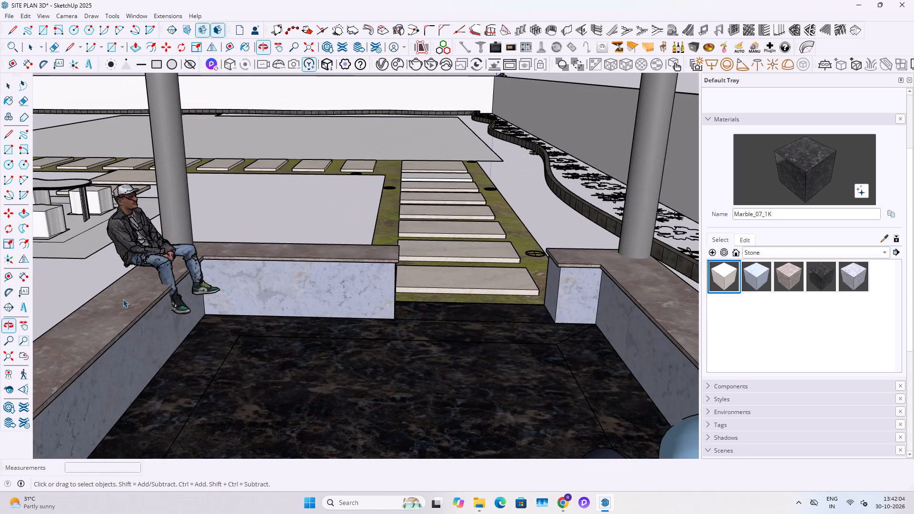
{"action": "left_click", "coordinate": [130, 242]}
{"action": "key", "text": "Delete"}
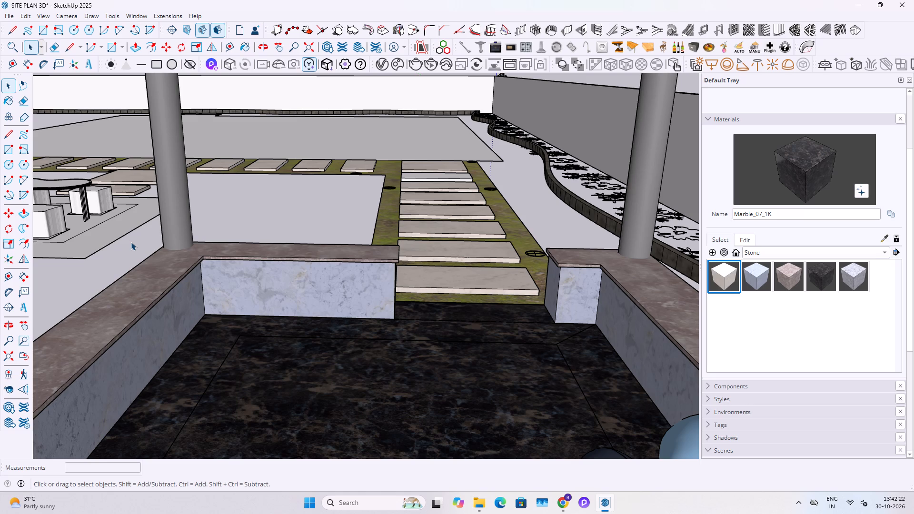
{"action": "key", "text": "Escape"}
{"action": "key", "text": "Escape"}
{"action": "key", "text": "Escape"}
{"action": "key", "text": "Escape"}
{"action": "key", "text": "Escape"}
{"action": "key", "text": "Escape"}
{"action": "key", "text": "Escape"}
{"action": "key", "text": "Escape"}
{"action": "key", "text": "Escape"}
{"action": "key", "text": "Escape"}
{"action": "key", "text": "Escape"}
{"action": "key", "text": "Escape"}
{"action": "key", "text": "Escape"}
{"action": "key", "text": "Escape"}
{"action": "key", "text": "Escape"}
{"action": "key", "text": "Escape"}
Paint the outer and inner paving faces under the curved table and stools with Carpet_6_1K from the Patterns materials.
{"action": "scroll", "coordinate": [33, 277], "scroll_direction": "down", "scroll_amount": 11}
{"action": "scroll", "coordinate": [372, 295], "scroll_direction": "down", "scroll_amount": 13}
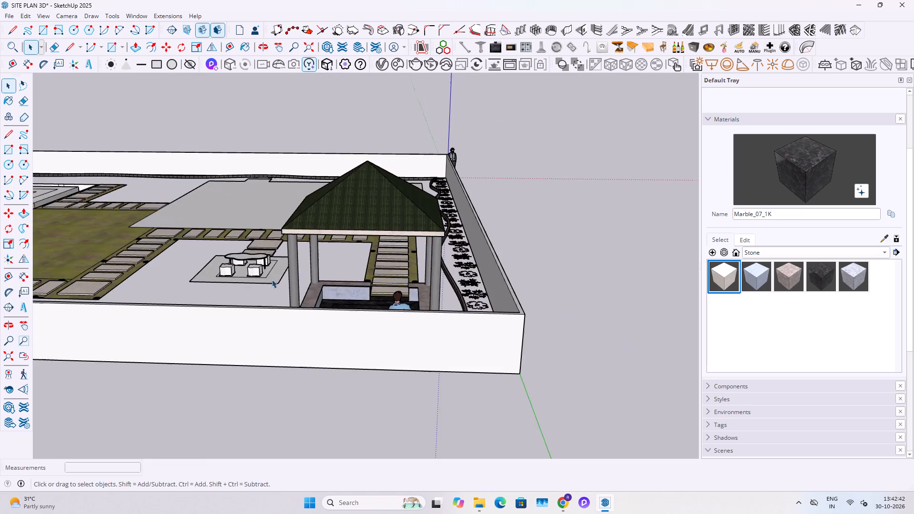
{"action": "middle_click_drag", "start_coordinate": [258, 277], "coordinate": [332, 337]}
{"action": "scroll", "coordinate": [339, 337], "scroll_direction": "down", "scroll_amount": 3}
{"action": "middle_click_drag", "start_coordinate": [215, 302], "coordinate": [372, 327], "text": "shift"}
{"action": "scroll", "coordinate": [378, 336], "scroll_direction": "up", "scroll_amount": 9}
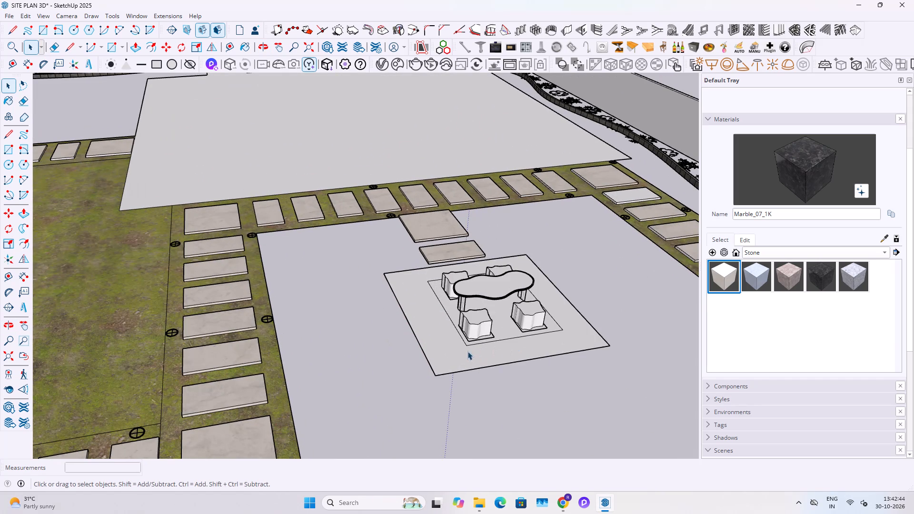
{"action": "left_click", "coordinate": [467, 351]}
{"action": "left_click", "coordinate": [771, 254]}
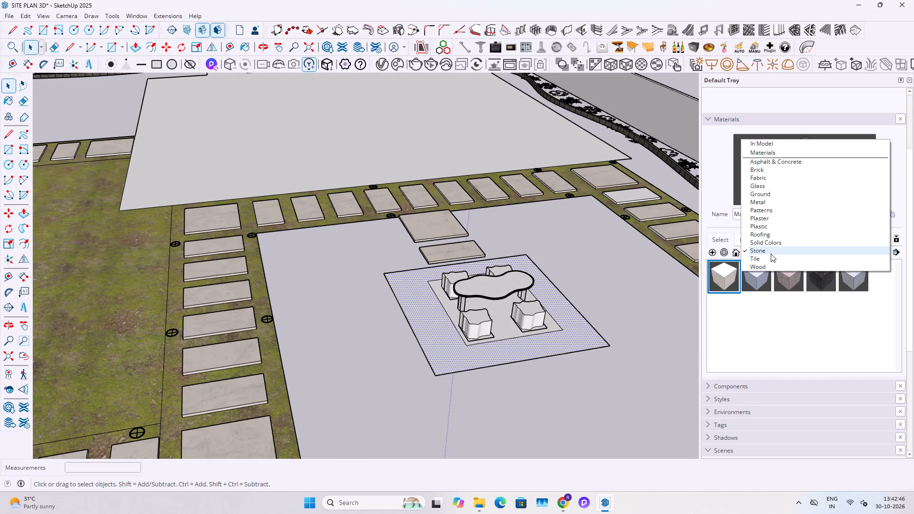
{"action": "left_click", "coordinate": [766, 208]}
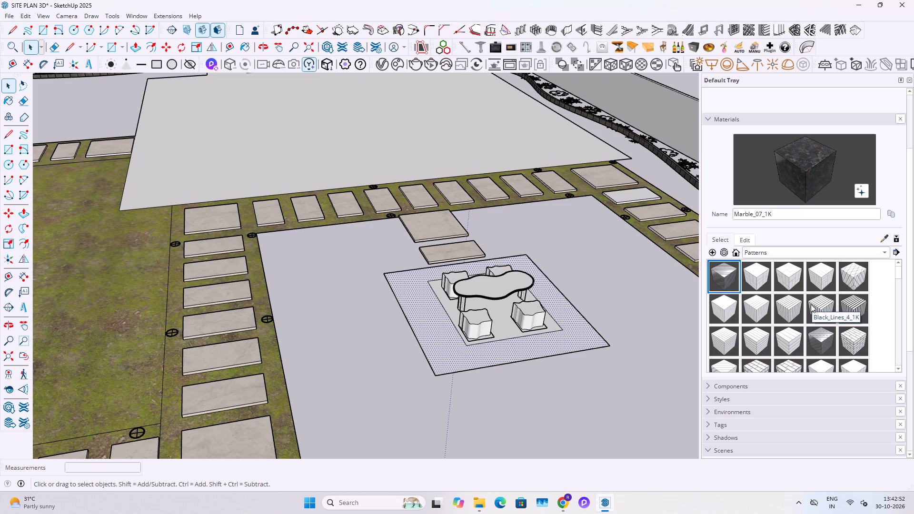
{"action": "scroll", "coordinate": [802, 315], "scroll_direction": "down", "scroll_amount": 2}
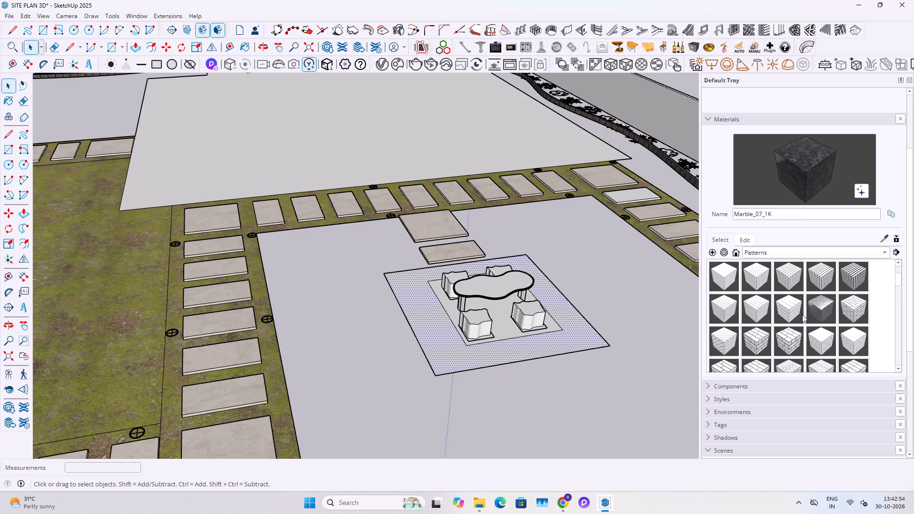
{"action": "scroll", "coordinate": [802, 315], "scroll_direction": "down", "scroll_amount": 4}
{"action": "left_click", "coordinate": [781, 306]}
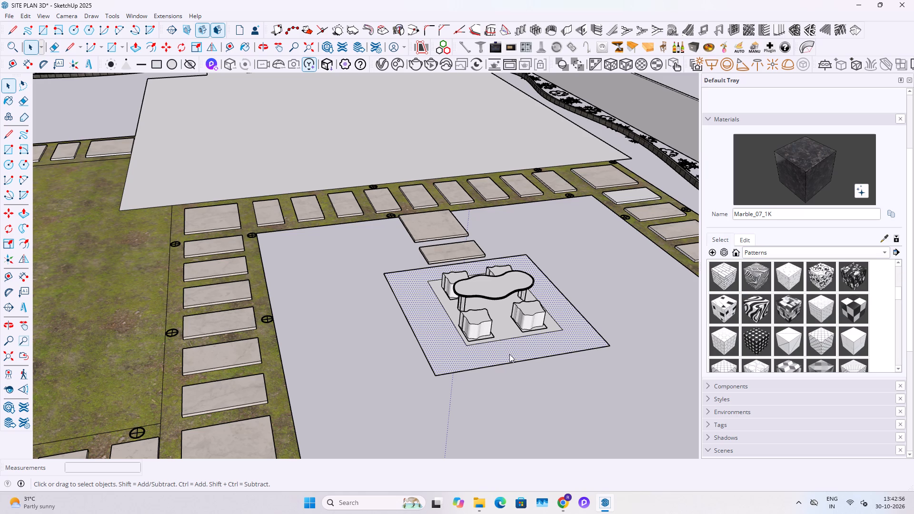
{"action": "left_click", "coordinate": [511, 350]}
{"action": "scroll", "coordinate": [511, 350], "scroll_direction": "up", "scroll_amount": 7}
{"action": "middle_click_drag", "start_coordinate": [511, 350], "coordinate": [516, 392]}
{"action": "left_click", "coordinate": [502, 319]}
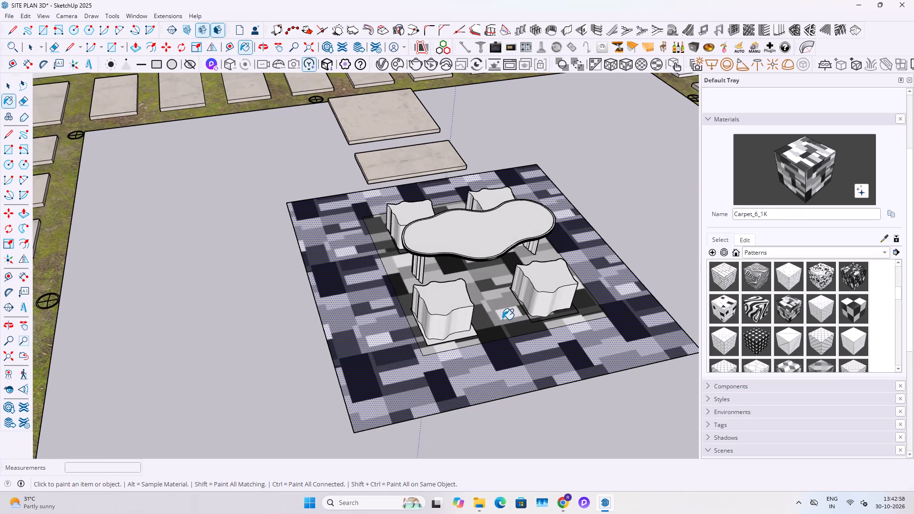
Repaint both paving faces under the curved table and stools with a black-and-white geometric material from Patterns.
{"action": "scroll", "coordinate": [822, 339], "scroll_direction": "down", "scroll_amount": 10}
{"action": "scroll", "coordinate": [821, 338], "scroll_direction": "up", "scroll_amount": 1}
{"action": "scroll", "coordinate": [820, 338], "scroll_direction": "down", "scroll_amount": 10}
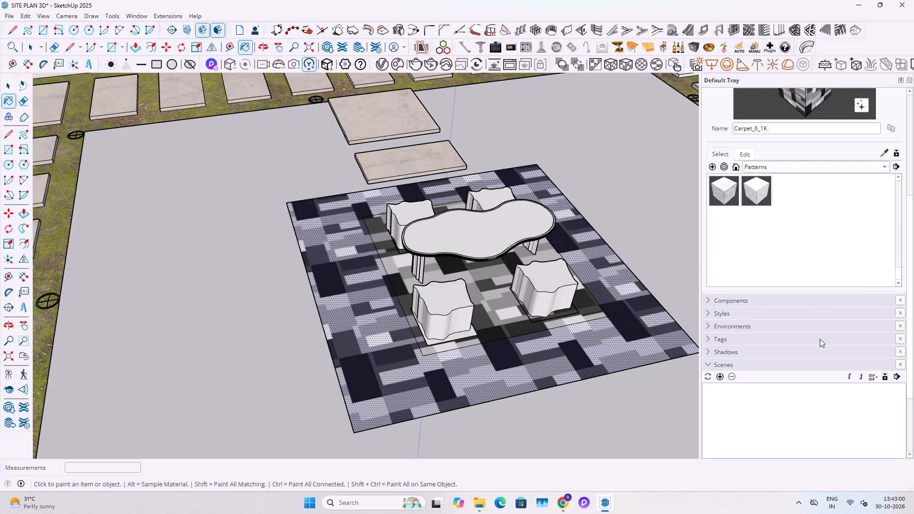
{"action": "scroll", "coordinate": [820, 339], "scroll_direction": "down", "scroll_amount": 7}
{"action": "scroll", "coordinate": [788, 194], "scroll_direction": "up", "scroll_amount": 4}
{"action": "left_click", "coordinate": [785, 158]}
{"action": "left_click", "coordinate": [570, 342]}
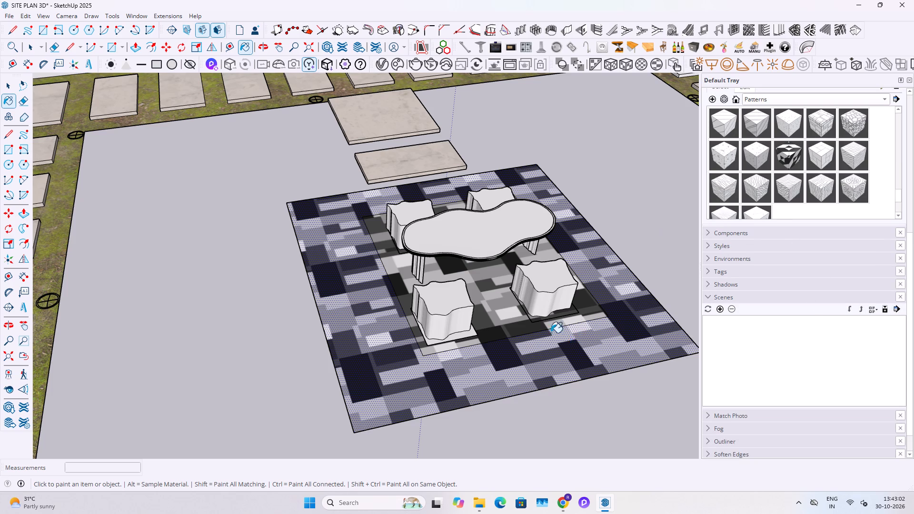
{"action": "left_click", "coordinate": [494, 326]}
Repaint the outer and inner paving faces around the curved table and stools with Crushed_Rock_Gravel_1K.
{"action": "scroll", "coordinate": [760, 237], "scroll_direction": "up", "scroll_amount": 16}
{"action": "left_click", "coordinate": [764, 218]}
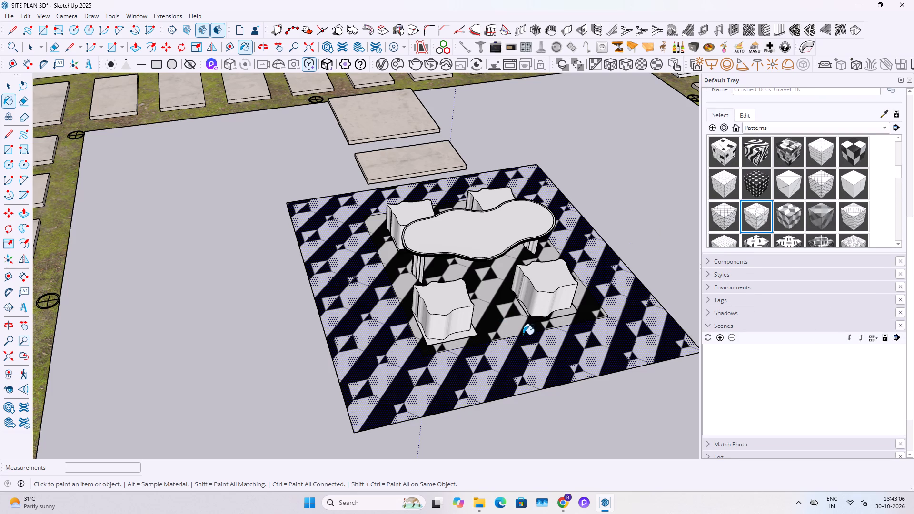
{"action": "left_click", "coordinate": [521, 356]}
{"action": "left_click", "coordinate": [504, 332]}
{"action": "scroll", "coordinate": [518, 345], "scroll_direction": "up", "scroll_amount": 13}
{"action": "middle_click_drag", "start_coordinate": [538, 332], "coordinate": [534, 379]}
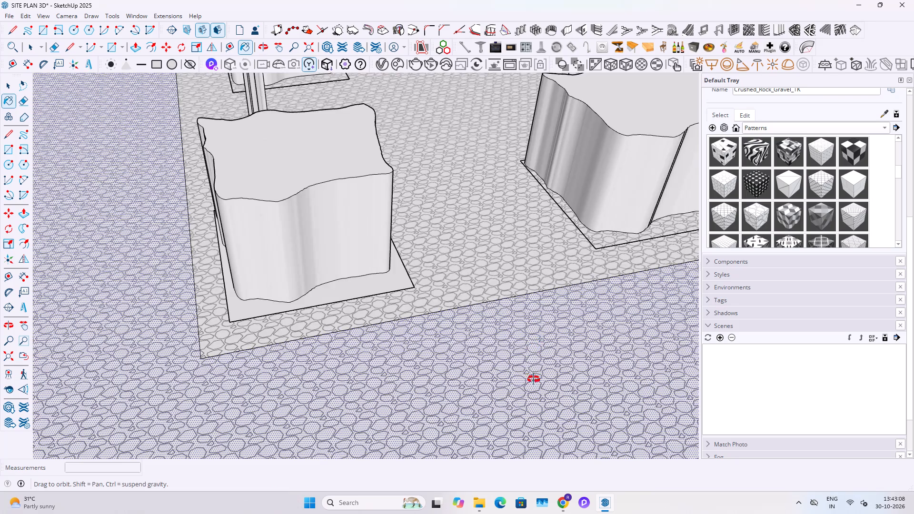
{"action": "middle_click_drag", "start_coordinate": [534, 379], "coordinate": [529, 392]}
{"action": "key", "text": "space"}
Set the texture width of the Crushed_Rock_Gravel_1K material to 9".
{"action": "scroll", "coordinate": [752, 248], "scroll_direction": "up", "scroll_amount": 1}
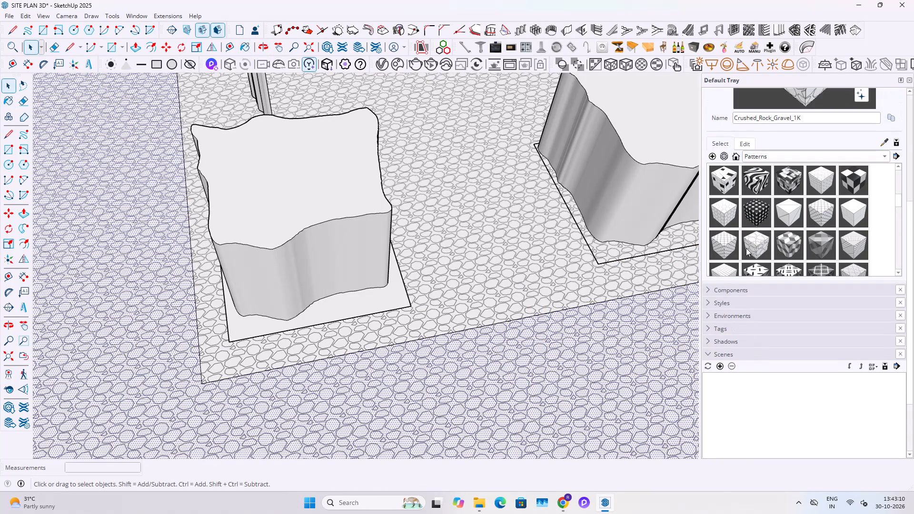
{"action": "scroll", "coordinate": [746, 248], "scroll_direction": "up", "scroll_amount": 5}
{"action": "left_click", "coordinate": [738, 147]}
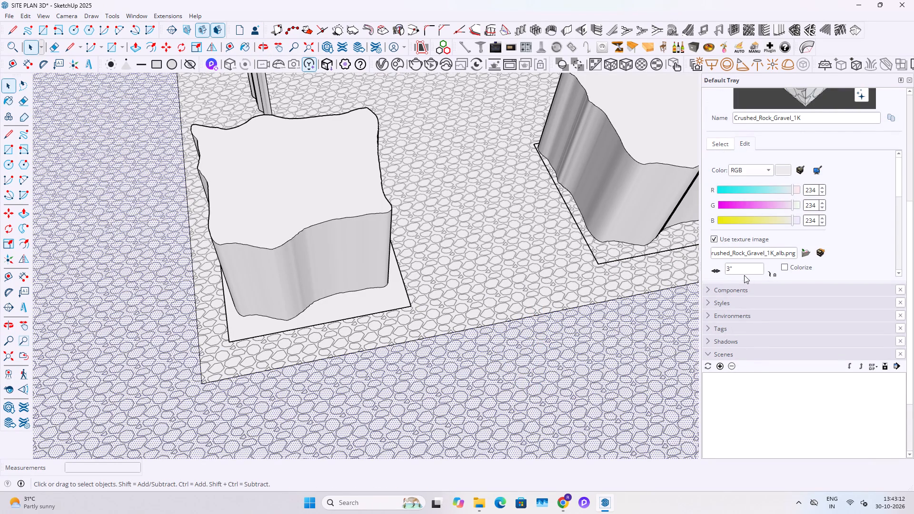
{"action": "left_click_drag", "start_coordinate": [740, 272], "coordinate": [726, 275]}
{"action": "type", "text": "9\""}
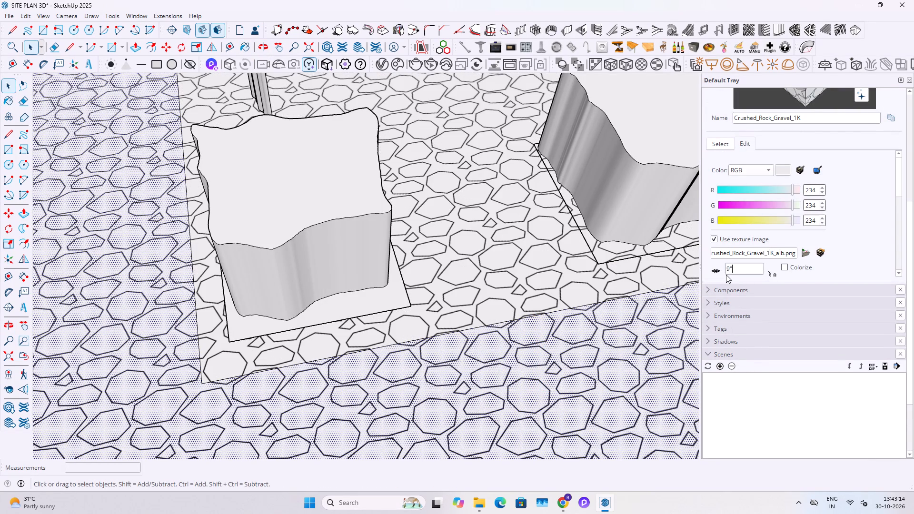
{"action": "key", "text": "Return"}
Set the texture width of the Crushed_Rock_Gravel_1K material to 1' and deselect the paving.
{"action": "scroll", "coordinate": [580, 298], "scroll_direction": "down", "scroll_amount": 7}
{"action": "key", "text": "space"}
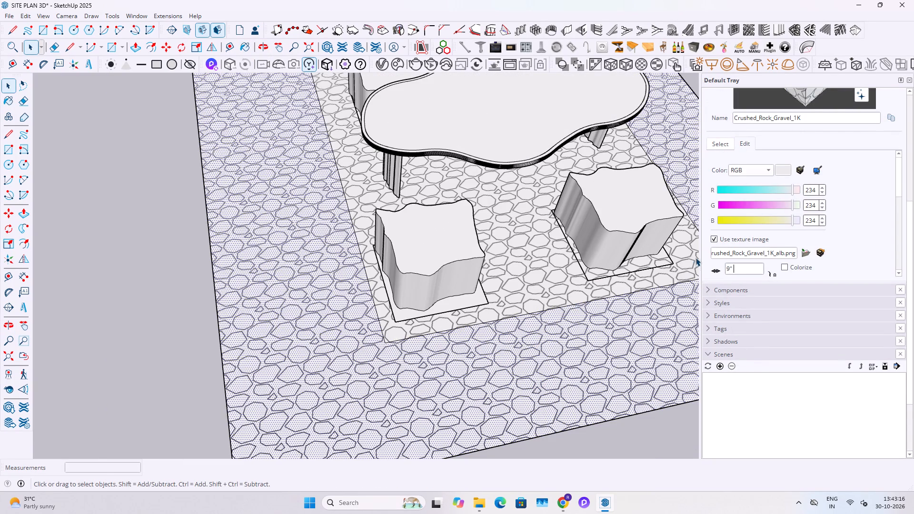
{"action": "key", "text": "BackSpace"}
{"action": "key", "text": "BackSpace"}
{"action": "key", "text": "BackSpace"}
{"action": "type", "text": "1'"}
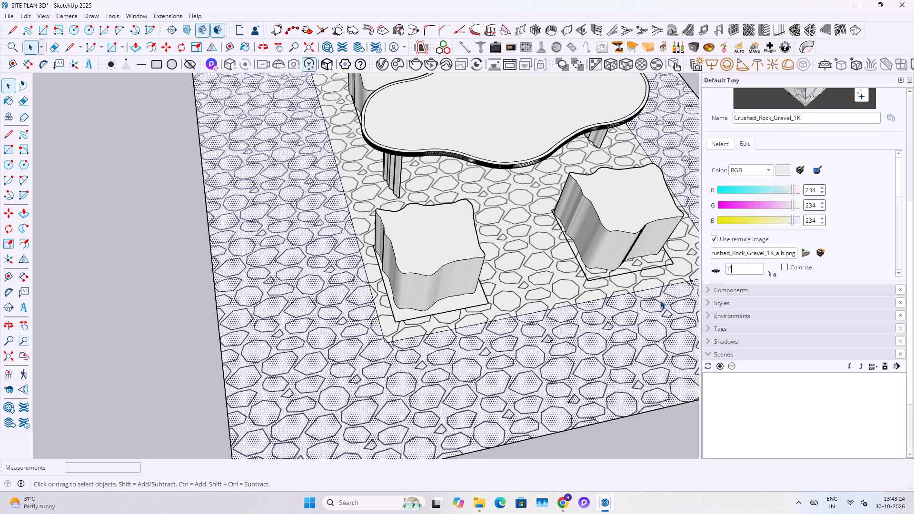
{"action": "key", "text": "Escape"}
{"action": "key", "text": "Escape"}
{"action": "scroll", "coordinate": [506, 333], "scroll_direction": "down", "scroll_amount": 6}
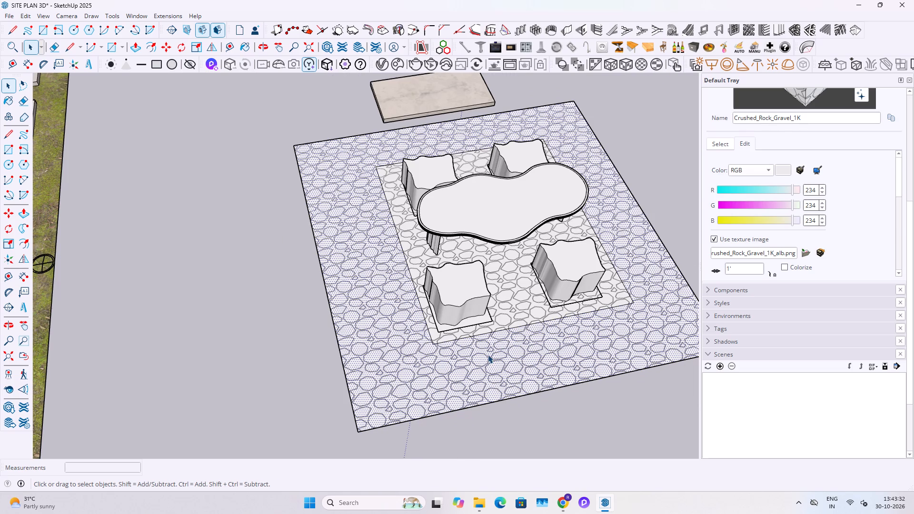
{"action": "left_click", "coordinate": [204, 308]}
Save the model, purging its unused components, materials, environments, styles and tags.
{"action": "scroll", "coordinate": [358, 274], "scroll_direction": "down", "scroll_amount": 5}
{"action": "middle_click_drag", "start_coordinate": [368, 295], "coordinate": [620, 254]}
{"action": "key", "text": "ctrl+s"}
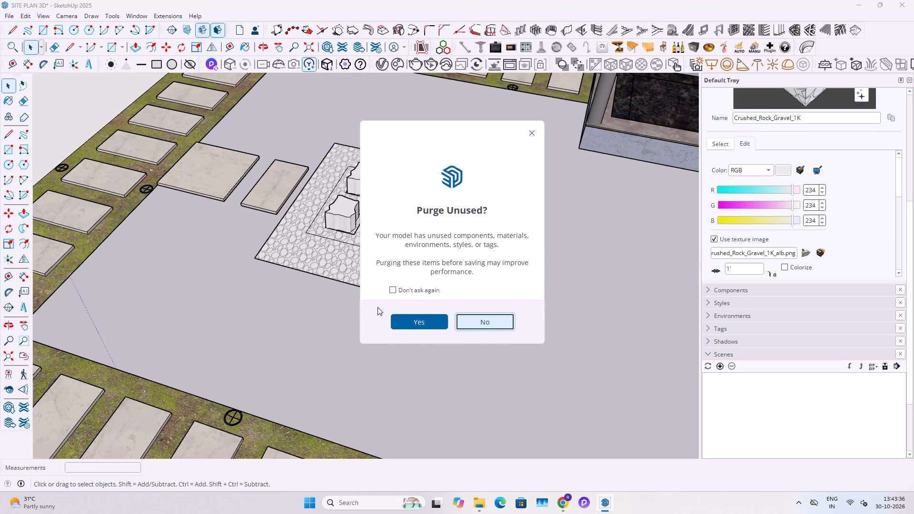
{"action": "left_click", "coordinate": [407, 321]}
Select all the connected paving and stool geometry and make it a group.
{"action": "scroll", "coordinate": [429, 237], "scroll_direction": "up", "scroll_amount": 9}
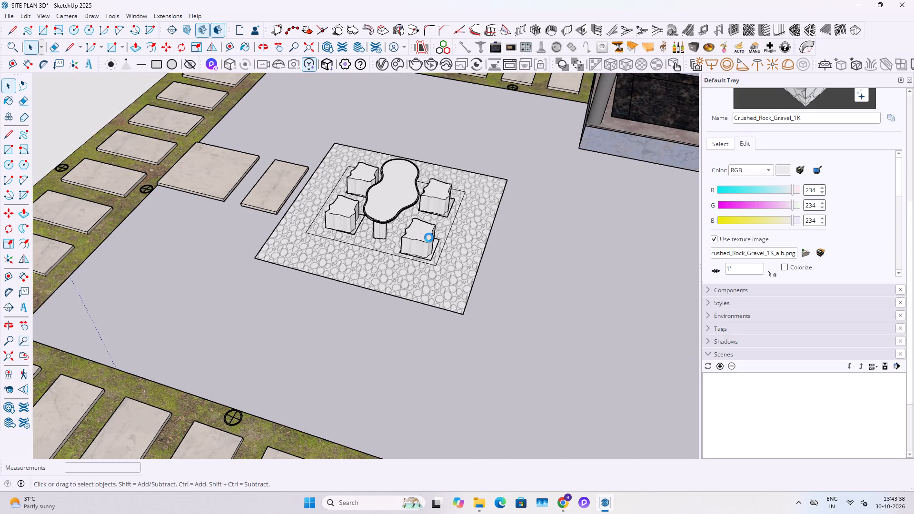
{"action": "scroll", "coordinate": [429, 237], "scroll_direction": "up", "scroll_amount": 9}
{"action": "double_click", "coordinate": [414, 228]}
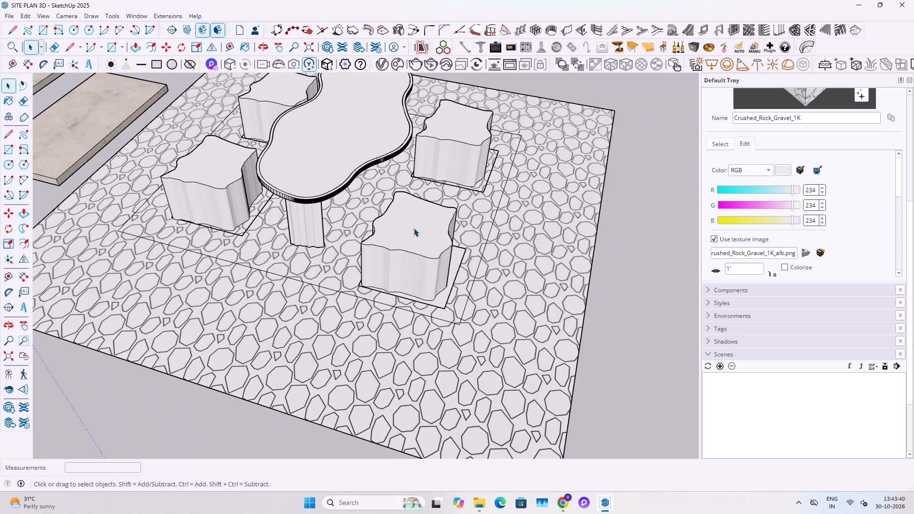
{"action": "scroll", "coordinate": [411, 228], "scroll_direction": "up", "scroll_amount": 6}
{"action": "triple_click", "coordinate": [403, 233]}
{"action": "left_click", "coordinate": [403, 233]}
{"action": "right_click", "coordinate": [403, 233]}
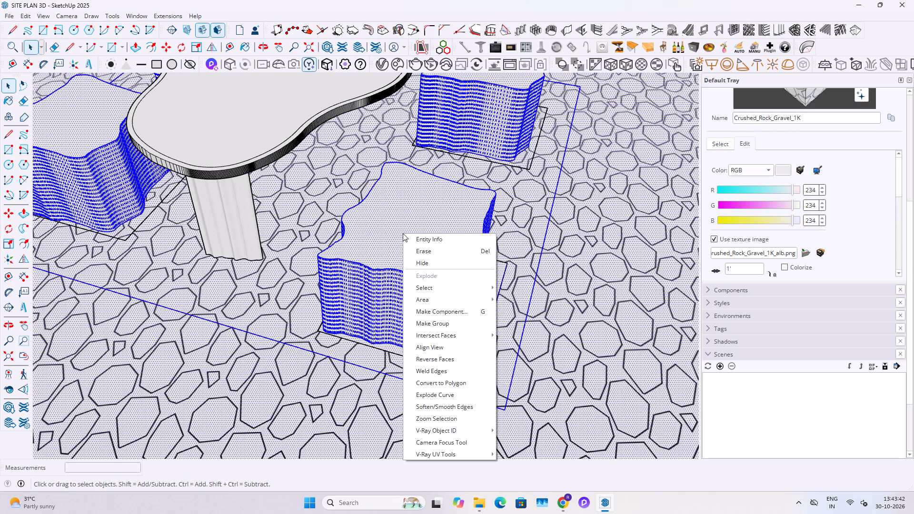
{"action": "left_click", "coordinate": [370, 264]}
{"action": "key", "text": "Escape"}
{"action": "key", "text": "Escape"}
{"action": "key", "text": "Escape"}
{"action": "triple_click", "coordinate": [369, 263]}
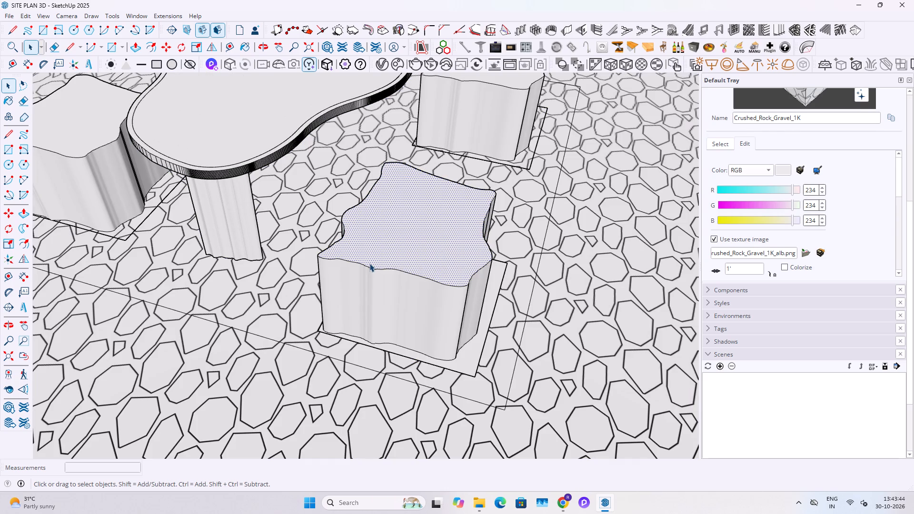
{"action": "left_click", "coordinate": [369, 263]}
{"action": "right_click", "coordinate": [369, 263]}
{"action": "left_click", "coordinate": [419, 352]}
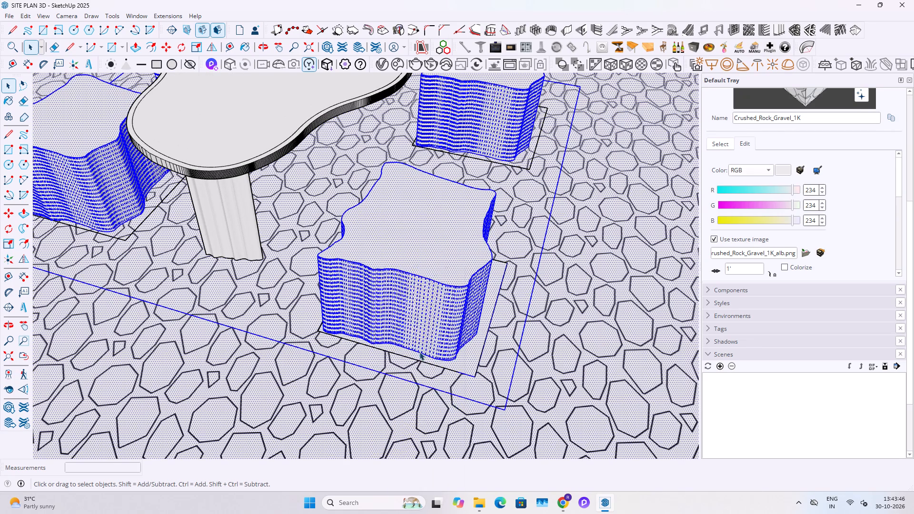
Inside the new group, paint the tops and sides of the two stools farthest from the stepping slabs with Stone material Marble_06_1K.
{"action": "scroll", "coordinate": [419, 348], "scroll_direction": "down", "scroll_amount": 7}
{"action": "double_click", "coordinate": [437, 294]}
{"action": "left_click", "coordinate": [390, 286]}
{"action": "left_click", "coordinate": [390, 286]}
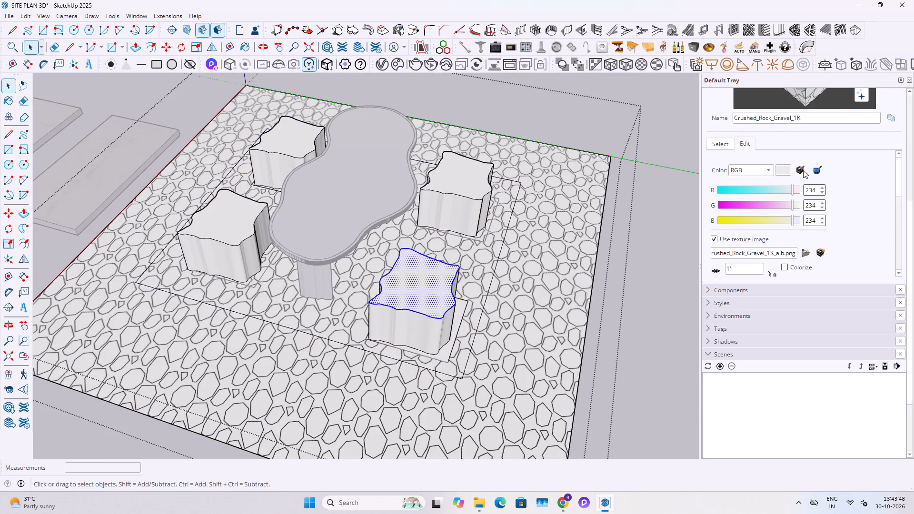
{"action": "scroll", "coordinate": [801, 166], "scroll_direction": "up", "scroll_amount": 3}
{"action": "left_click", "coordinate": [750, 205]}
{"action": "left_click", "coordinate": [821, 208]}
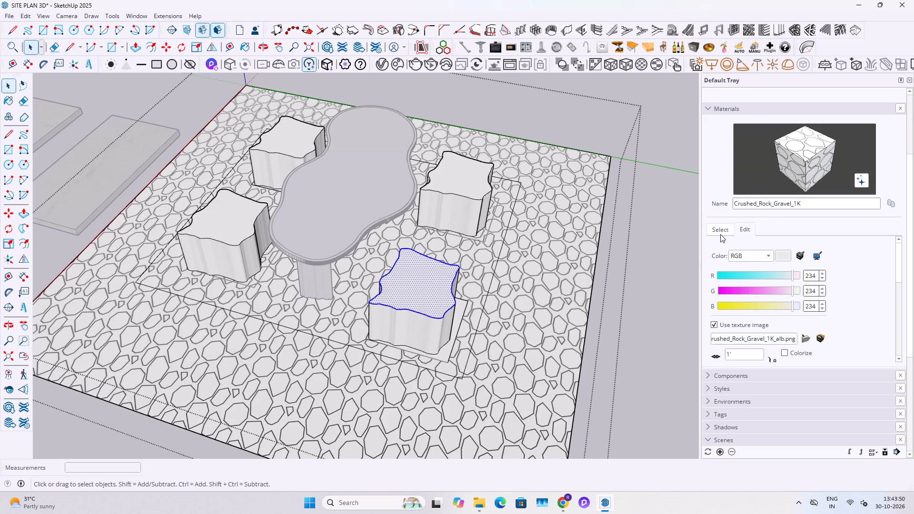
{"action": "left_click", "coordinate": [720, 231]}
{"action": "scroll", "coordinate": [759, 295], "scroll_direction": "up", "scroll_amount": 5}
{"action": "left_click", "coordinate": [768, 323]}
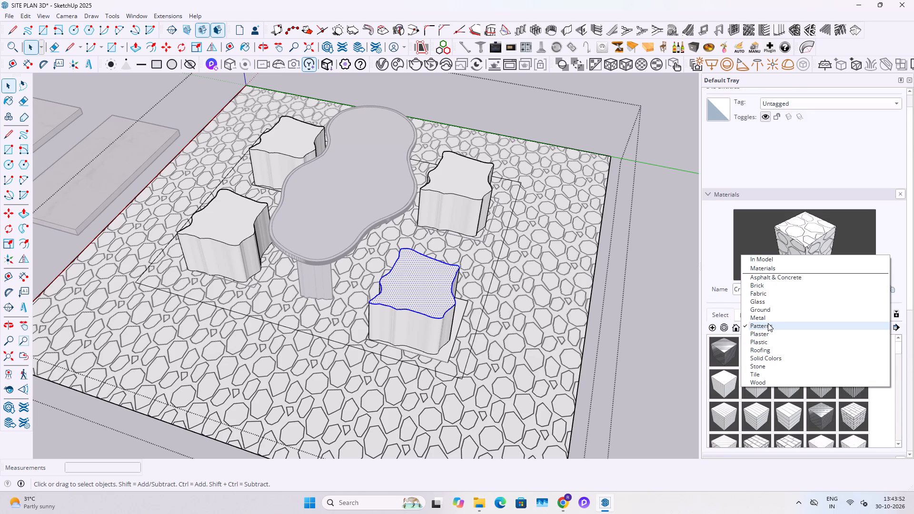
{"action": "left_click", "coordinate": [765, 366]}
{"action": "left_click", "coordinate": [789, 358]}
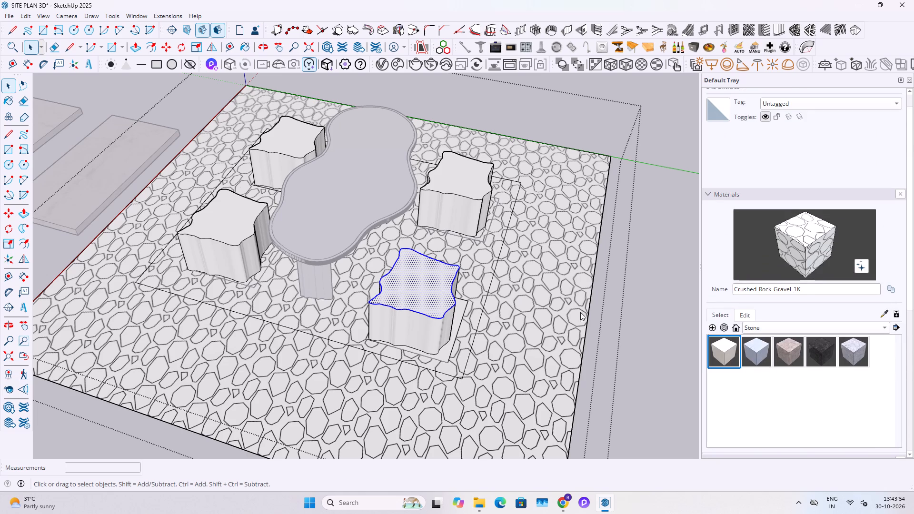
{"action": "left_click", "coordinate": [393, 284]}
{"action": "left_click", "coordinate": [426, 333]}
{"action": "left_click", "coordinate": [479, 181]}
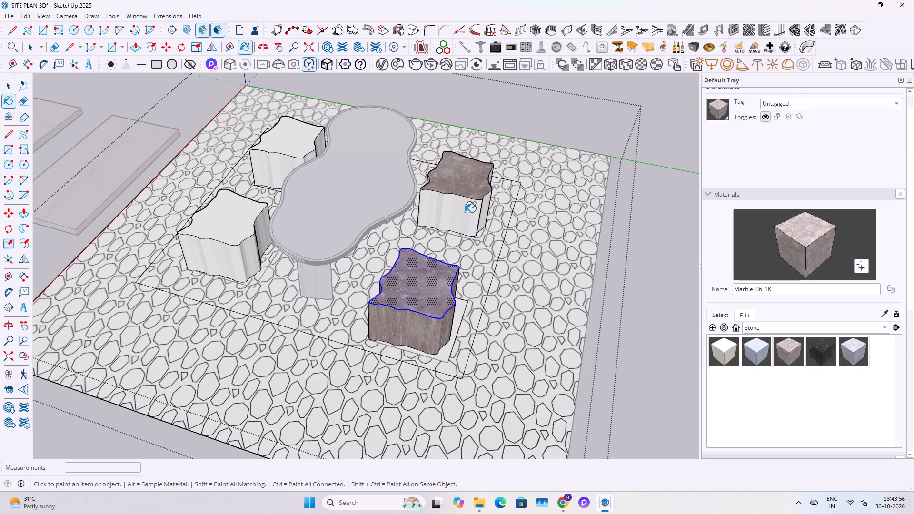
{"action": "left_click", "coordinate": [465, 212]}
Paint the tops and sides of the two stools nearest the stepping slabs with Marble_06_1K and close the group.
{"action": "left_click", "coordinate": [288, 158]}
{"action": "left_click", "coordinate": [298, 146]}
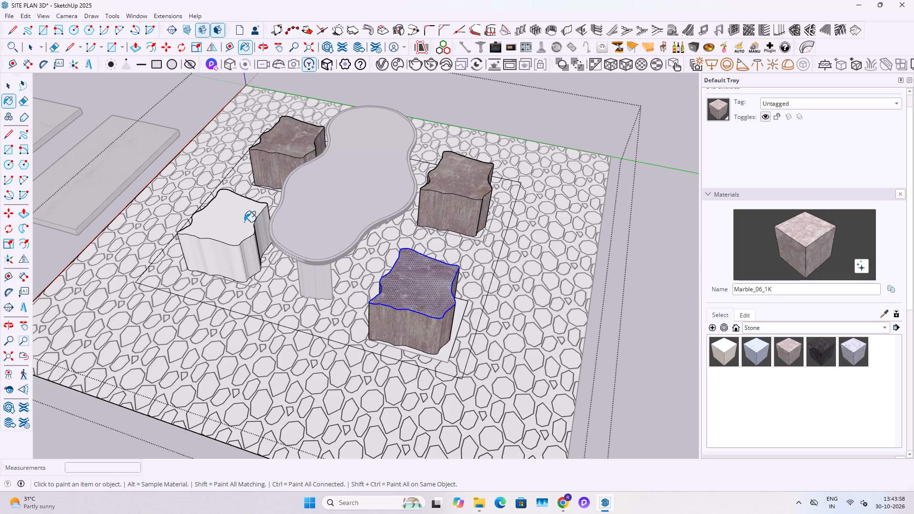
{"action": "left_click", "coordinate": [239, 242]}
{"action": "left_click", "coordinate": [233, 262]}
{"action": "middle_click_drag", "start_coordinate": [225, 252], "coordinate": [423, 256]}
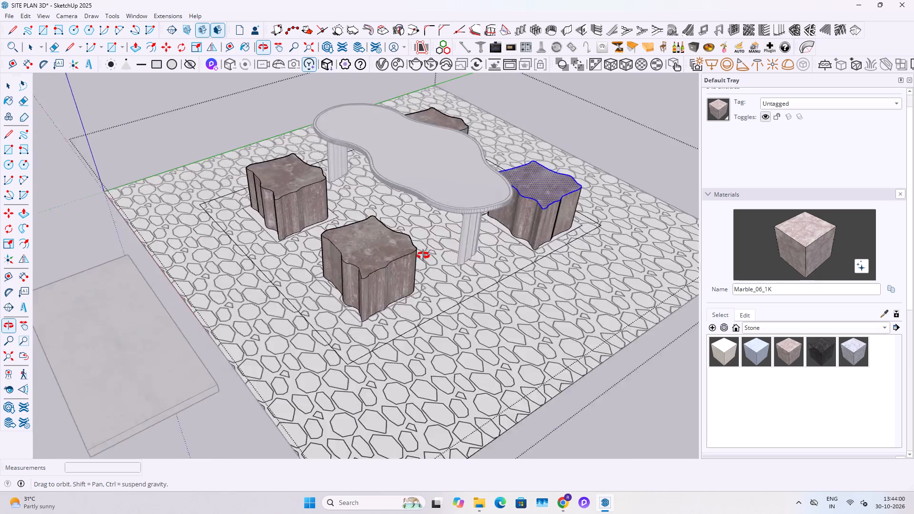
{"action": "middle_click_drag", "start_coordinate": [423, 256], "coordinate": [370, 258]}
{"action": "key", "text": "space"}
{"action": "key", "text": "Escape"}
{"action": "scroll", "coordinate": [301, 255], "scroll_direction": "down", "scroll_amount": 9}
{"action": "key", "text": "Escape"}
{"action": "key", "text": "Escape"}
{"action": "middle_click_drag", "start_coordinate": [350, 271], "coordinate": [202, 266]}
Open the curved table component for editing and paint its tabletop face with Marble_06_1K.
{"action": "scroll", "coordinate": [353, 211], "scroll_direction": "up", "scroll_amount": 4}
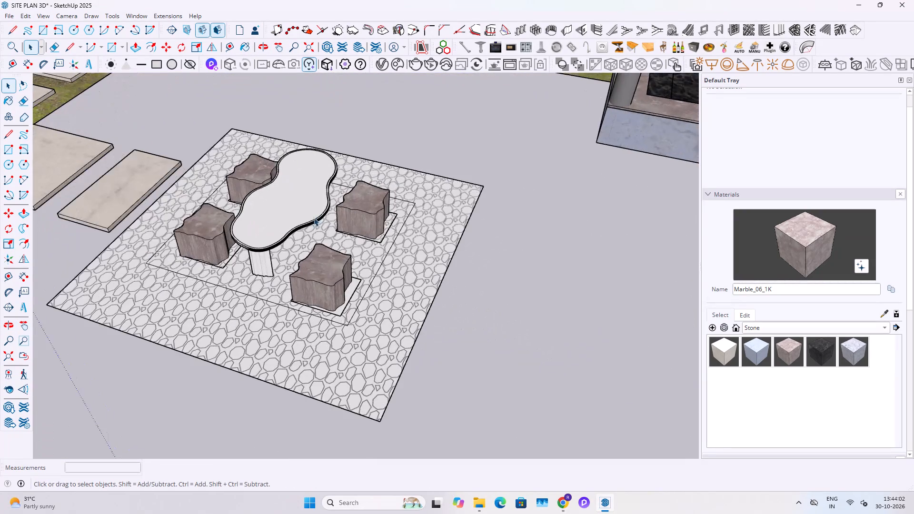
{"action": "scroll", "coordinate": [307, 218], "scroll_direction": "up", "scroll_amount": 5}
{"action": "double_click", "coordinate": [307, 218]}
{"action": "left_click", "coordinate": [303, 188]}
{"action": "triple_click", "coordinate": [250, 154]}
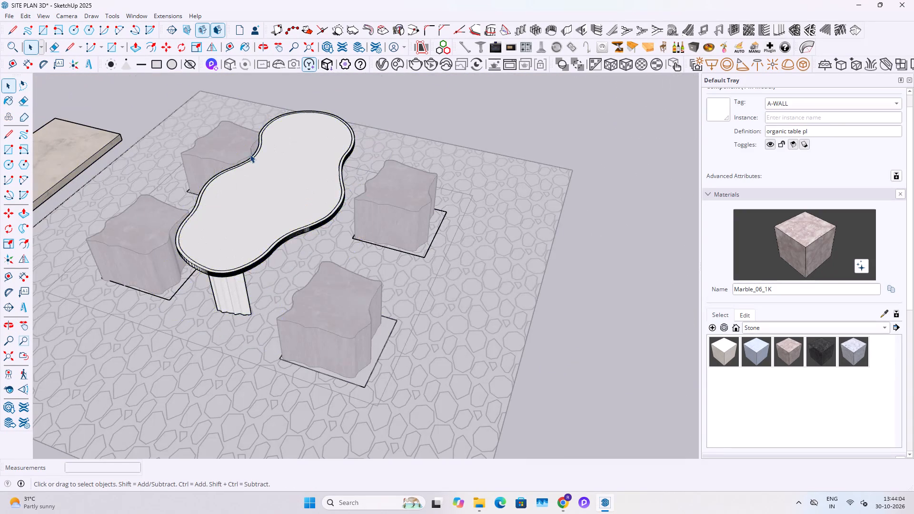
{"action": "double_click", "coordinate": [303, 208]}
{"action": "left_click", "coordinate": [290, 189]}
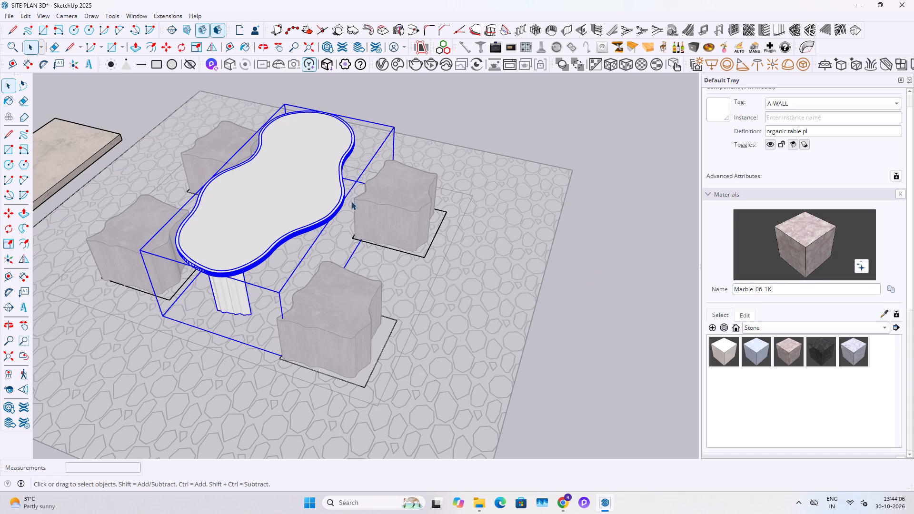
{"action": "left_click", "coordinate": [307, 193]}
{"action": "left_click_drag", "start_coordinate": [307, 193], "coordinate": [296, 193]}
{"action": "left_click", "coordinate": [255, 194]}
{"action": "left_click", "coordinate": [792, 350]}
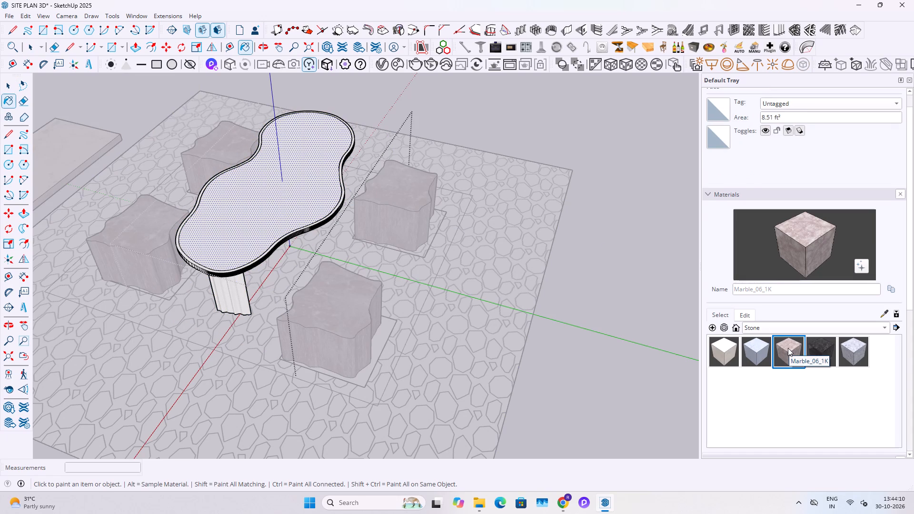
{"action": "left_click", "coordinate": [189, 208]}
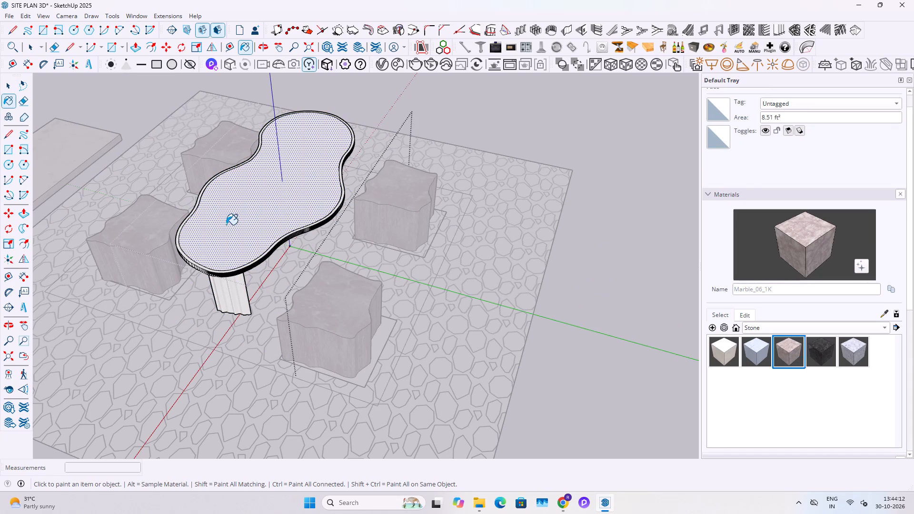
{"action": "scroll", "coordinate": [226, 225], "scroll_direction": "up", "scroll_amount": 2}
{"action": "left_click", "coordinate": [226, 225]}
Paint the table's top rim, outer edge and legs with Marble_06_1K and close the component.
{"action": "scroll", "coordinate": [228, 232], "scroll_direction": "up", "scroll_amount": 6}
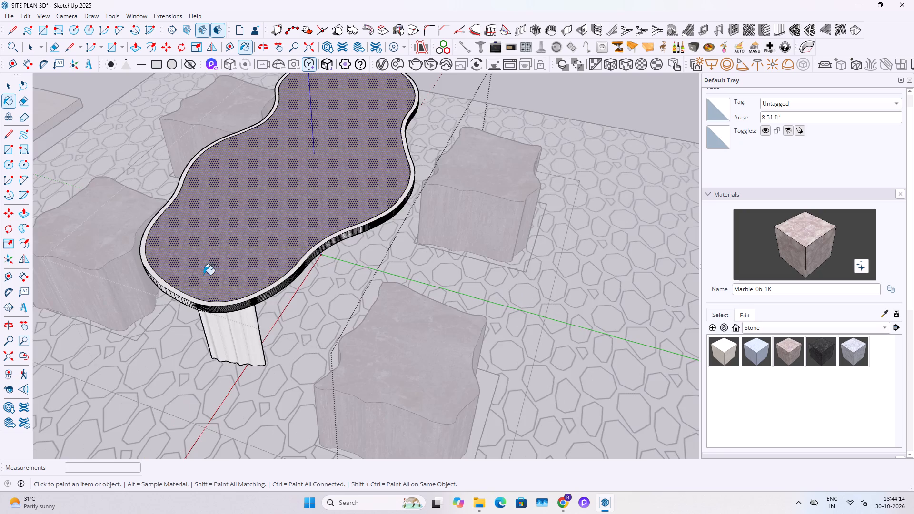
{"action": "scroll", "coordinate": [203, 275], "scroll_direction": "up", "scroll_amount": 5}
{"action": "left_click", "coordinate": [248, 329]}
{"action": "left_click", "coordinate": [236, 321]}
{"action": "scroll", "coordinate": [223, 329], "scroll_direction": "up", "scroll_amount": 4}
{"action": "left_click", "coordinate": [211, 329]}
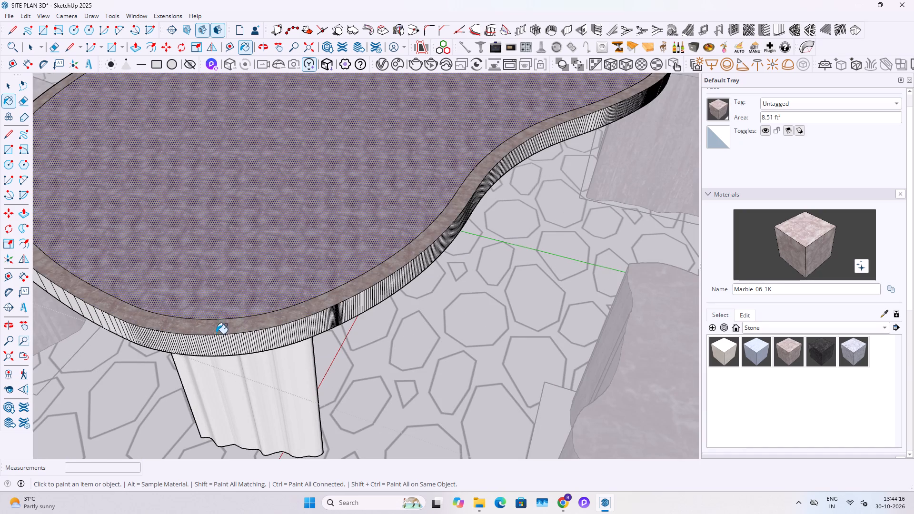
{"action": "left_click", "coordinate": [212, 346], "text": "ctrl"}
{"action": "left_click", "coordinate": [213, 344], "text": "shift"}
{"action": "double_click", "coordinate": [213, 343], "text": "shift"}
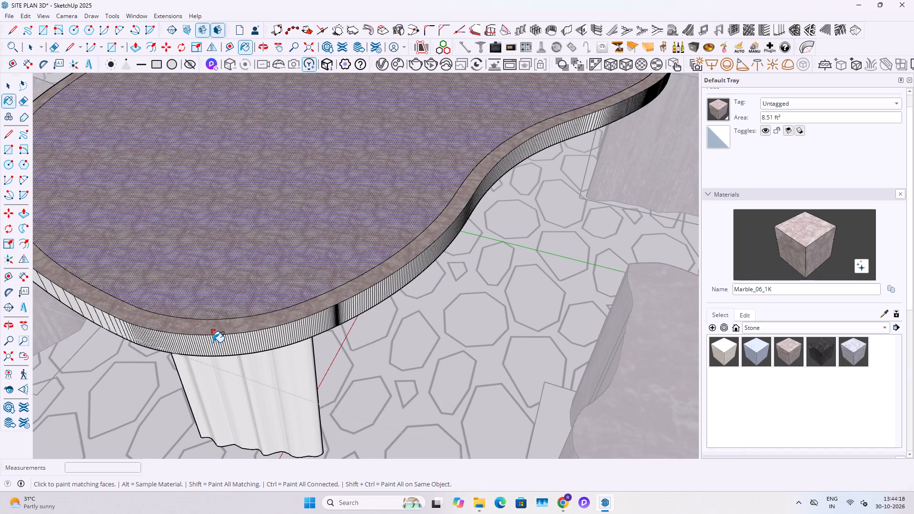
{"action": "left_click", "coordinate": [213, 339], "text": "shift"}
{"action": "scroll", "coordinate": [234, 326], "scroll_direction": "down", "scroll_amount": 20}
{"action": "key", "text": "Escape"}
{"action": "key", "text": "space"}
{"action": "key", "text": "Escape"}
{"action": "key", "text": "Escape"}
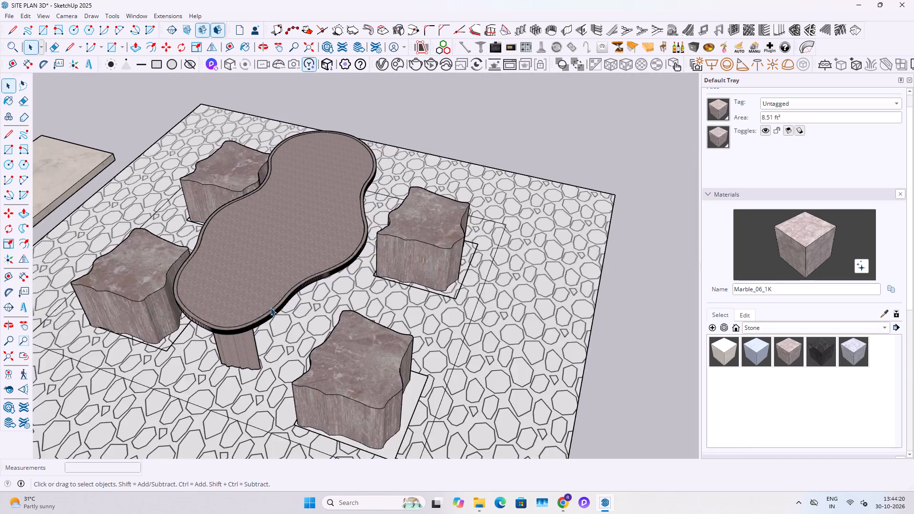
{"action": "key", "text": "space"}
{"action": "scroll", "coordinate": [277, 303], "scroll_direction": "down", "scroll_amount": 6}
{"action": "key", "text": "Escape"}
Reopen the curved table component, repaint its top, edge and legs with Stone material Marble_07_1K, and close it.
{"action": "middle_click_drag", "start_coordinate": [290, 309], "coordinate": [392, 218]}
{"action": "scroll", "coordinate": [348, 239], "scroll_direction": "up", "scroll_amount": 5}
{"action": "double_click", "coordinate": [311, 221]}
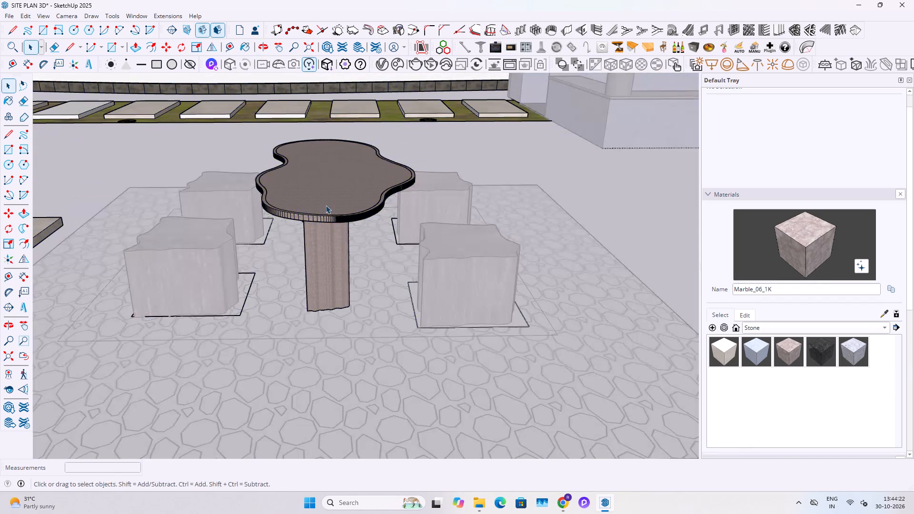
{"action": "left_click", "coordinate": [329, 201]}
{"action": "middle_click_drag", "start_coordinate": [351, 192], "coordinate": [319, 242]}
{"action": "double_click", "coordinate": [315, 232]}
{"action": "left_click", "coordinate": [300, 258]}
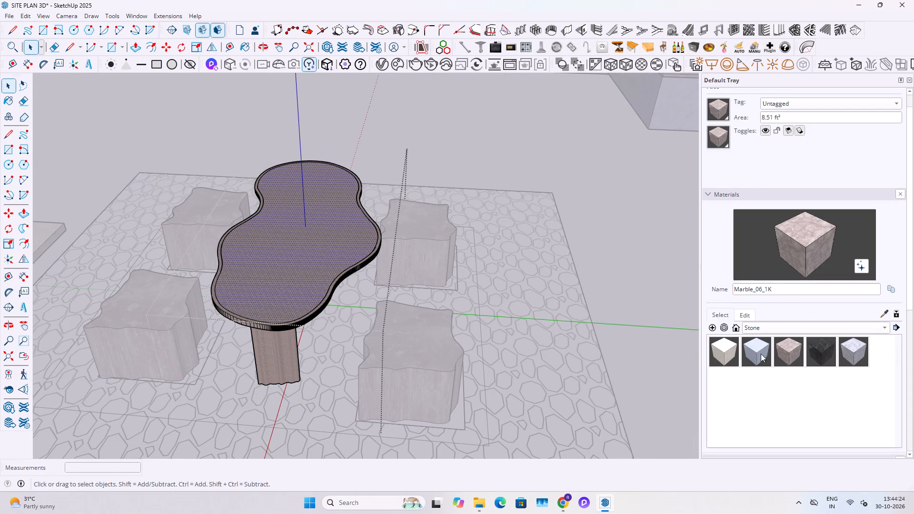
{"action": "left_click", "coordinate": [824, 350]}
{"action": "left_click", "coordinate": [332, 254], "text": "shift"}
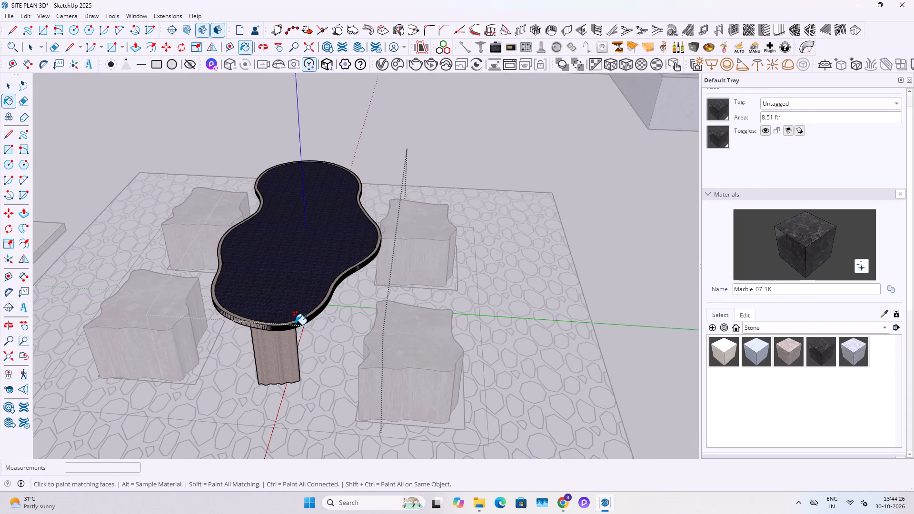
{"action": "left_click", "coordinate": [295, 331], "text": "shift"}
{"action": "scroll", "coordinate": [283, 324], "scroll_direction": "down", "scroll_amount": 5}
{"action": "key", "text": "space"}
{"action": "key", "text": "Escape"}
{"action": "key", "text": "Escape"}
{"action": "key", "text": "space"}
{"action": "middle_click_drag", "start_coordinate": [98, 316], "coordinate": [202, 268]}
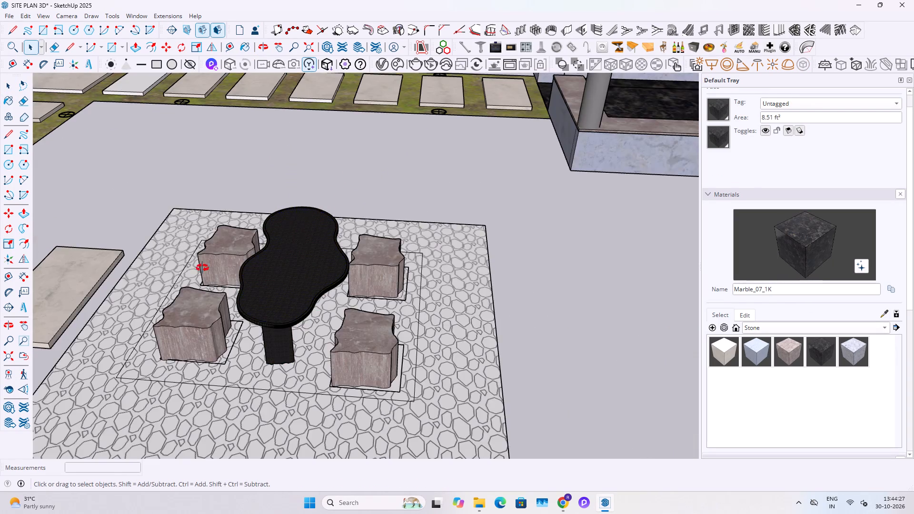
{"action": "middle_click_drag", "start_coordinate": [202, 268], "coordinate": [258, 277]}
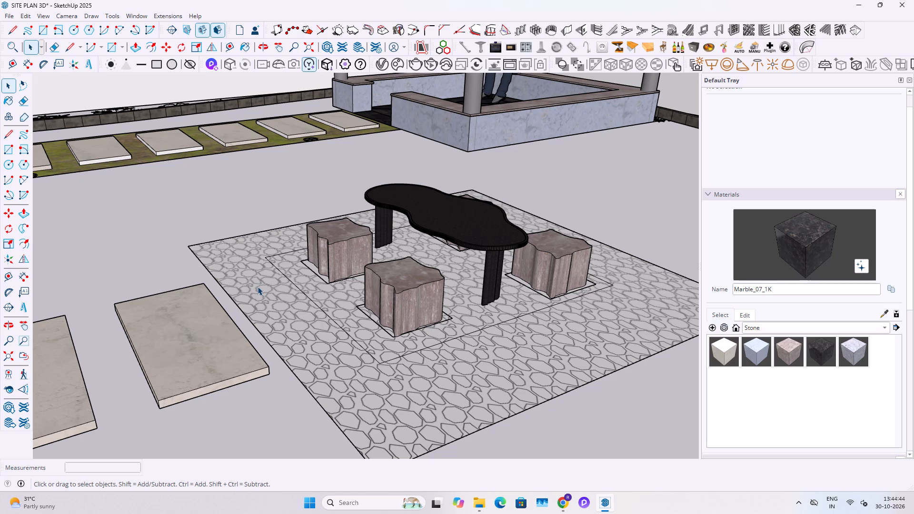
{"action": "key", "text": "Escape"}
{"action": "key", "text": "Escape"}
Sample Crushed_Rock_Gravel_1K from the paving and paint the blank base faces under the two stools nearest the stepping slabs.
{"action": "scroll", "coordinate": [502, 109], "scroll_direction": "down", "scroll_amount": 5}
{"action": "scroll", "coordinate": [369, 216], "scroll_direction": "up", "scroll_amount": 11}
{"action": "middle_click_drag", "start_coordinate": [405, 194], "coordinate": [559, 294]}
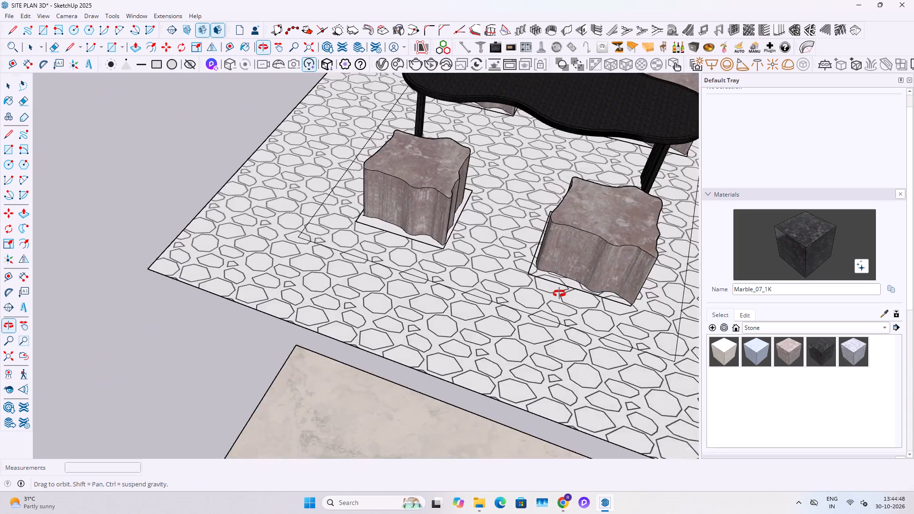
{"action": "middle_click_drag", "start_coordinate": [559, 294], "coordinate": [581, 282]}
{"action": "scroll", "coordinate": [394, 186], "scroll_direction": "up", "scroll_amount": 12}
{"action": "triple_click", "coordinate": [319, 265]}
{"action": "left_click", "coordinate": [321, 232]}
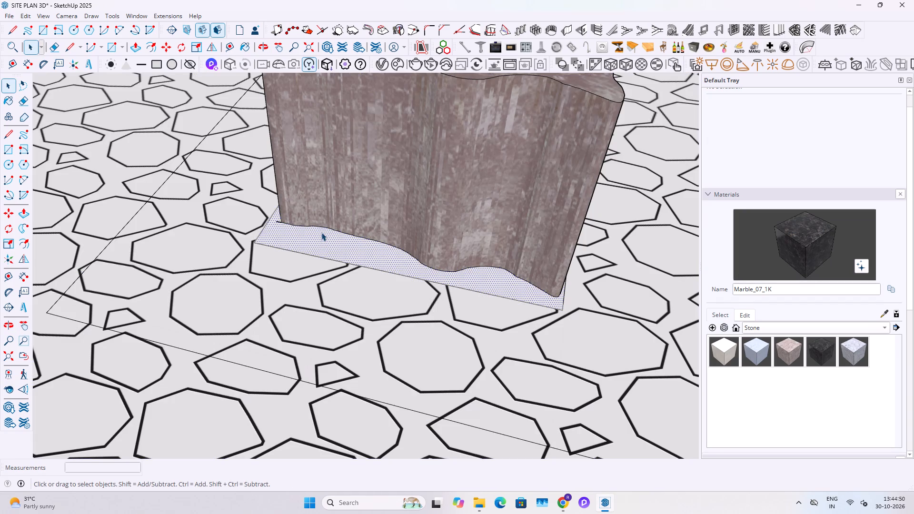
{"action": "left_click", "coordinate": [306, 253]}
{"action": "left_click", "coordinate": [335, 245]}
{"action": "left_click", "coordinate": [886, 313]}
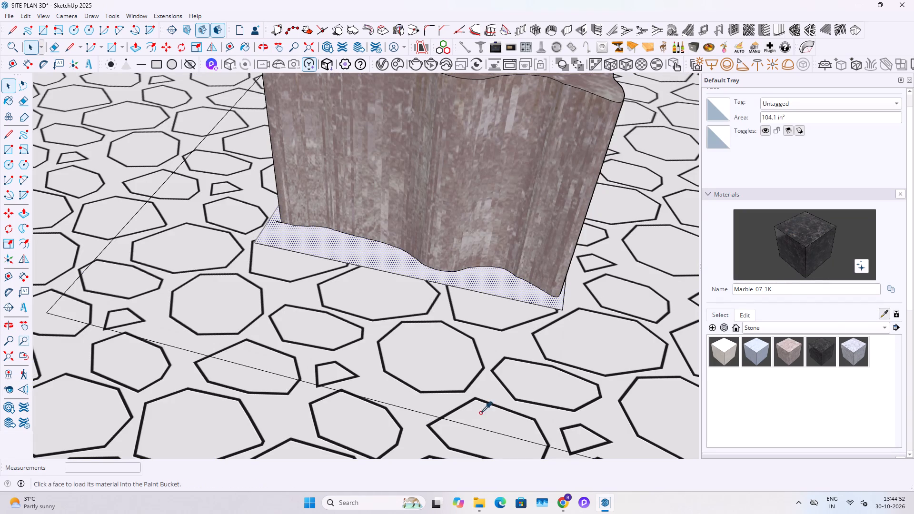
{"action": "left_click_drag", "start_coordinate": [473, 413], "coordinate": [473, 407]}
{"action": "left_click", "coordinate": [465, 282]}
{"action": "scroll", "coordinate": [382, 287], "scroll_direction": "down", "scroll_amount": 11}
{"action": "left_click", "coordinate": [580, 318]}
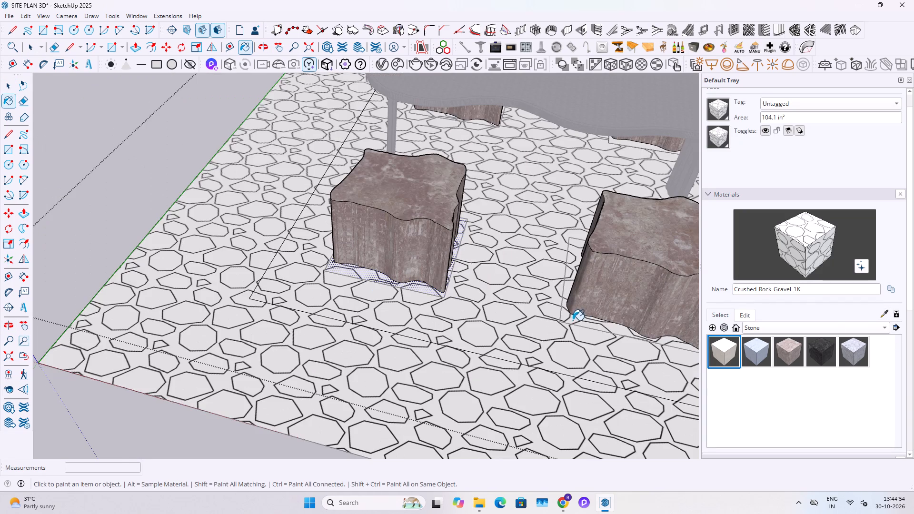
Paint the base face under a stool on the table's opposite side with Crushed_Rock_Gravel_1K and close the group.
{"action": "scroll", "coordinate": [562, 320], "scroll_direction": "down", "scroll_amount": 5}
{"action": "scroll", "coordinate": [453, 179], "scroll_direction": "up", "scroll_amount": 1}
{"action": "middle_click_drag", "start_coordinate": [400, 181], "coordinate": [591, 147]}
{"action": "scroll", "coordinate": [217, 153], "scroll_direction": "up", "scroll_amount": 7}
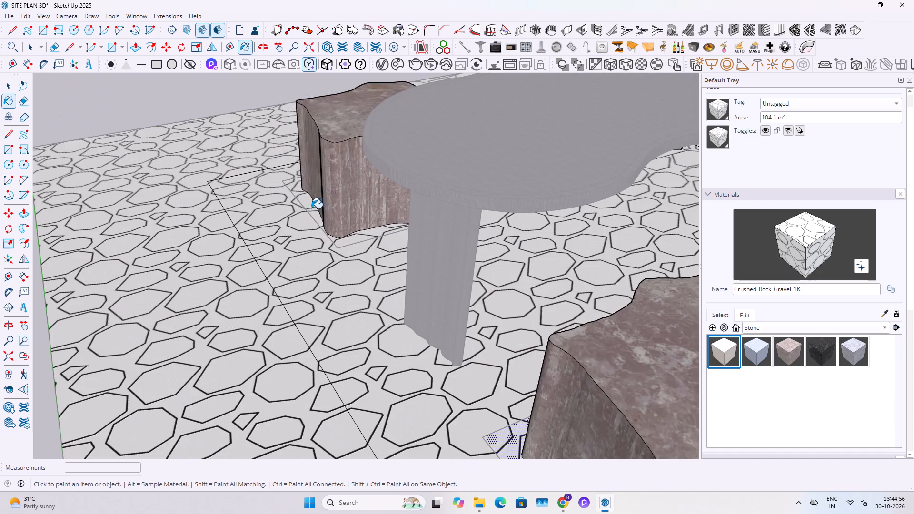
{"action": "left_click", "coordinate": [303, 213]}
{"action": "key", "text": "space"}
{"action": "scroll", "coordinate": [201, 219], "scroll_direction": "down", "scroll_amount": 10}
{"action": "key", "text": "Escape"}
{"action": "key", "text": "Escape"}
{"action": "key", "text": "space"}
{"action": "key", "text": "Escape"}
{"action": "key", "text": "Escape"}
{"action": "key", "text": "Escape"}
{"action": "key", "text": "Escape"}
{"action": "key", "text": "Escape"}
{"action": "key", "text": "Escape"}
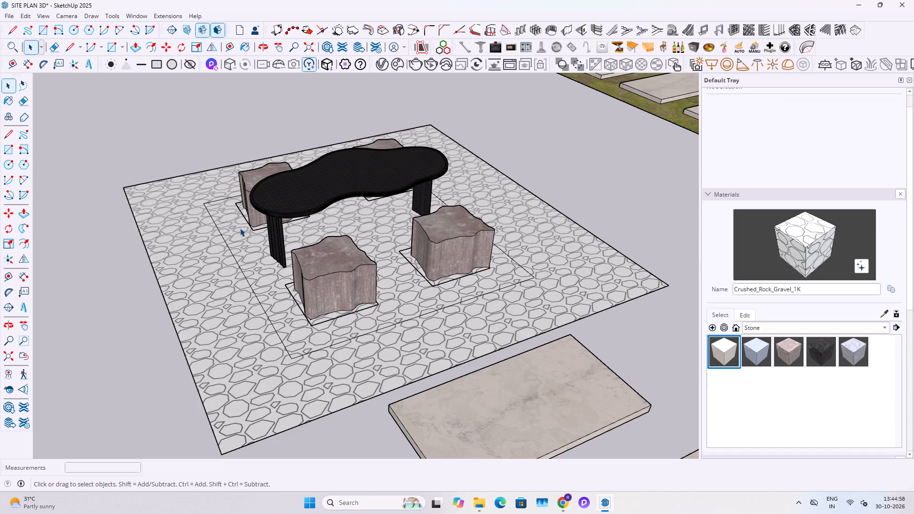
{"action": "key", "text": "Escape"}
{"action": "key", "text": "Escape"}
Open the seating-area paving group and paint its outer and inner underside faces with Crushed_Rock_Gravel_1K.
{"action": "scroll", "coordinate": [207, 273], "scroll_direction": "down", "scroll_amount": 11}
{"action": "middle_click_drag", "start_coordinate": [219, 255], "coordinate": [356, 210]}
{"action": "scroll", "coordinate": [283, 302], "scroll_direction": "up", "scroll_amount": 14}
{"action": "middle_click_drag", "start_coordinate": [265, 297], "coordinate": [341, 250]}
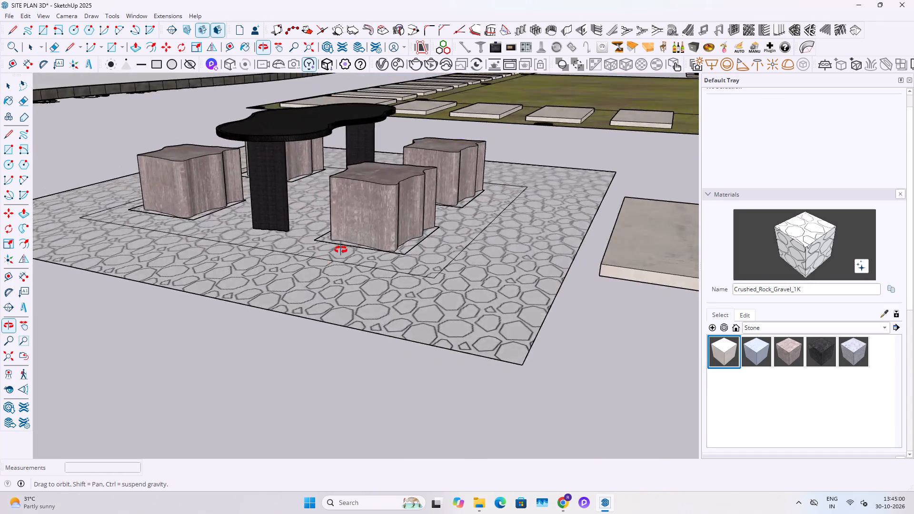
{"action": "middle_click_drag", "start_coordinate": [341, 250], "coordinate": [566, 75]}
{"action": "scroll", "coordinate": [408, 191], "scroll_direction": "up", "scroll_amount": 4}
{"action": "double_click", "coordinate": [410, 187]}
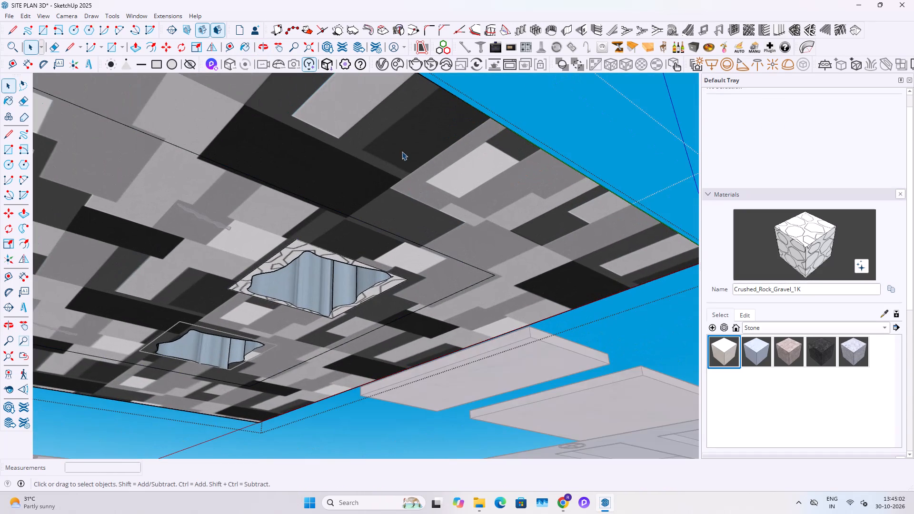
{"action": "left_click", "coordinate": [402, 150]}
{"action": "left_click", "coordinate": [820, 241]}
{"action": "left_click", "coordinate": [489, 217]}
{"action": "left_click", "coordinate": [351, 232]}
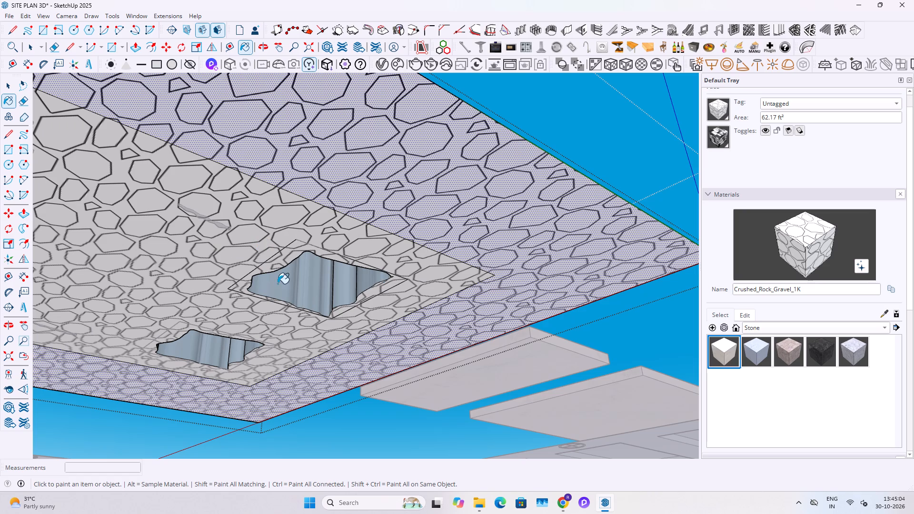
Paint the exposed base rims and hollow inner faces of the stools with Crushed_Rock_Gravel_1K from below, and close the group.
{"action": "left_click", "coordinate": [279, 288]}
{"action": "left_click", "coordinate": [320, 287]}
{"action": "left_click_drag", "start_coordinate": [235, 321], "coordinate": [232, 337]}
{"action": "left_click", "coordinate": [228, 342]}
{"action": "middle_click_drag", "start_coordinate": [195, 327], "coordinate": [546, 322]}
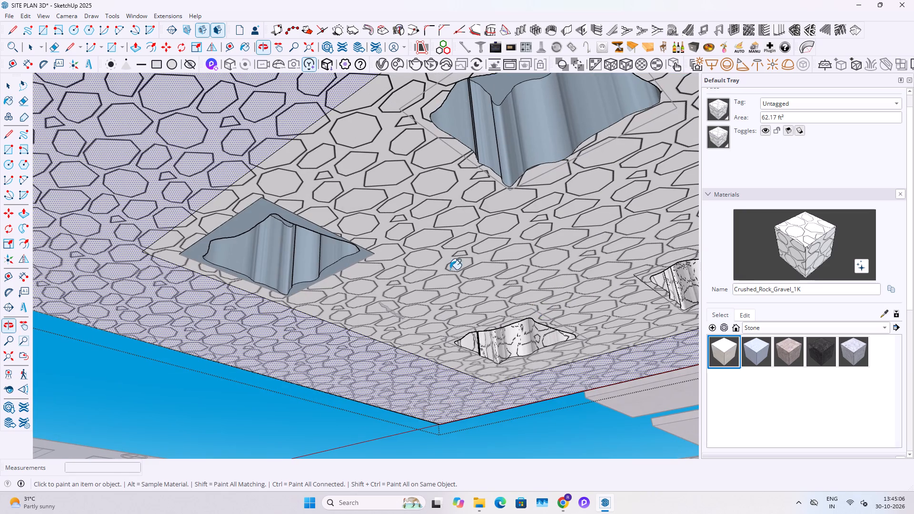
{"action": "left_click_drag", "start_coordinate": [307, 273], "coordinate": [302, 269]}
{"action": "left_click", "coordinate": [242, 215]}
{"action": "left_click", "coordinate": [530, 145]}
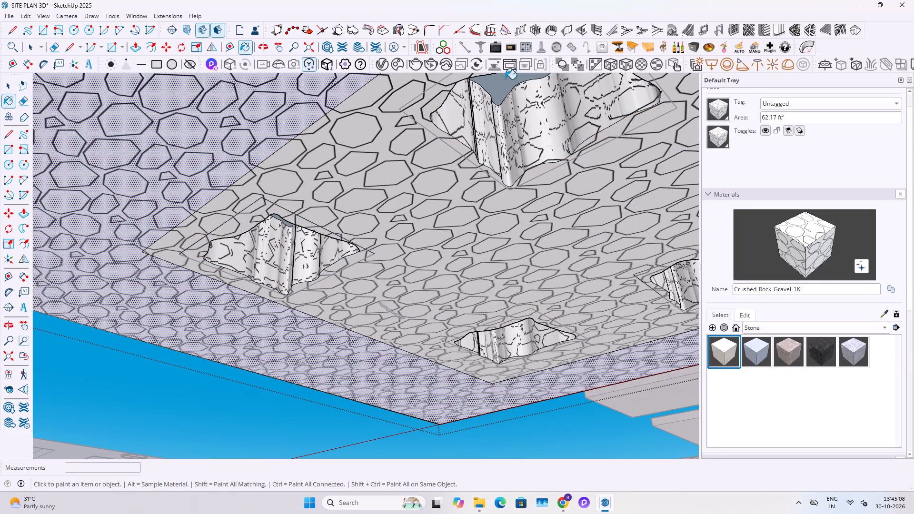
{"action": "left_click", "coordinate": [505, 79]}
{"action": "key", "text": "space"}
{"action": "key", "text": "space"}
{"action": "middle_click_drag", "start_coordinate": [515, 128], "coordinate": [421, 235]}
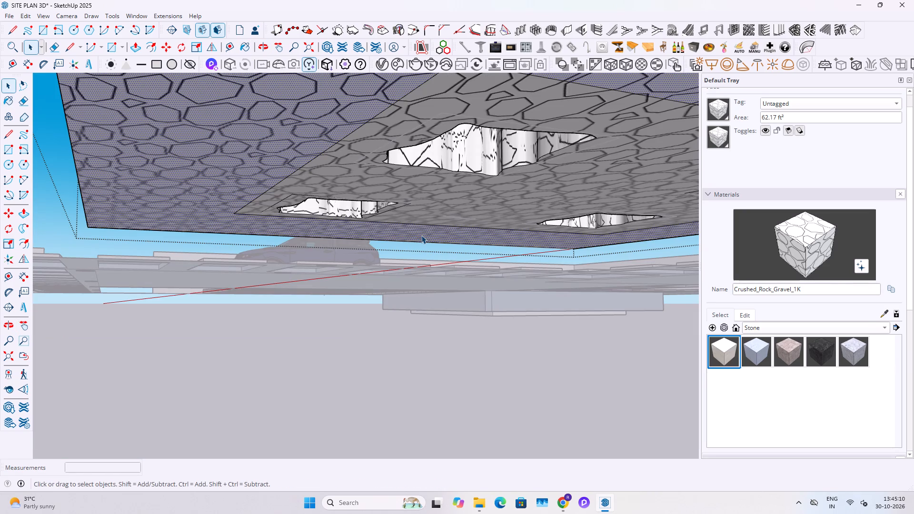
{"action": "key", "text": "Escape"}
{"action": "key", "text": "Escape"}
{"action": "key", "text": "space"}
{"action": "key", "text": "Escape"}
{"action": "key", "text": "Escape"}
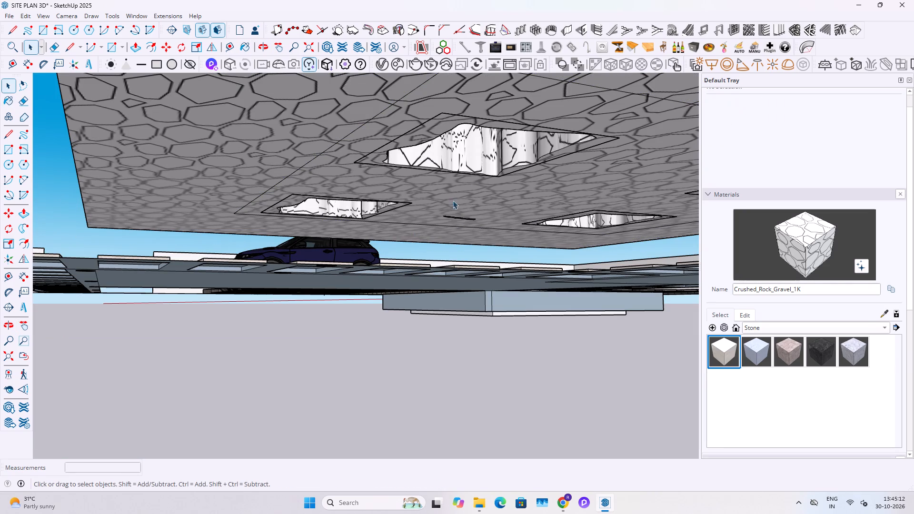
Examine the finish on the curved table's underside and outer edge, opening the component and closing it again.
{"action": "middle_click_drag", "start_coordinate": [474, 184], "coordinate": [428, 286]}
{"action": "scroll", "coordinate": [407, 287], "scroll_direction": "down", "scroll_amount": 11}
{"action": "scroll", "coordinate": [477, 265], "scroll_direction": "up", "scroll_amount": 9}
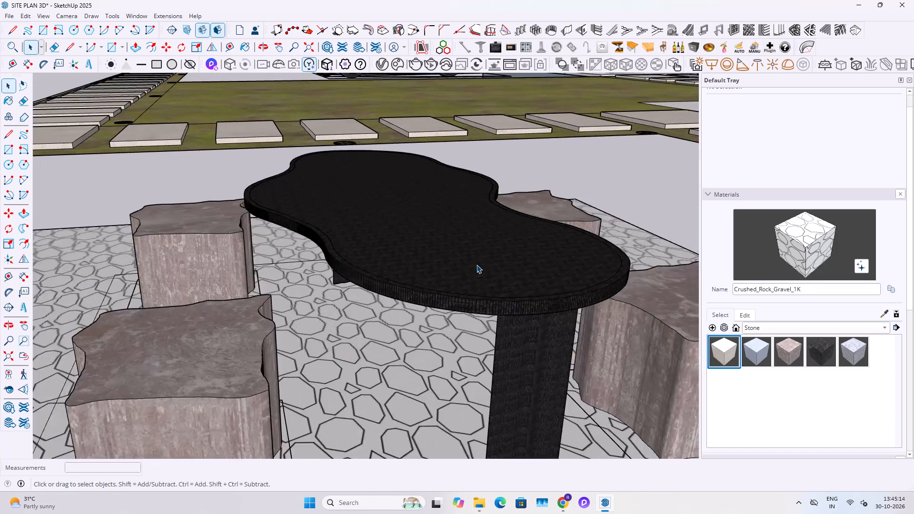
{"action": "scroll", "coordinate": [477, 265], "scroll_direction": "up", "scroll_amount": 5}
{"action": "middle_click_drag", "start_coordinate": [477, 265], "coordinate": [605, 118]}
{"action": "scroll", "coordinate": [472, 289], "scroll_direction": "up", "scroll_amount": 10}
{"action": "middle_click_drag", "start_coordinate": [505, 223], "coordinate": [412, 207]}
{"action": "scroll", "coordinate": [420, 203], "scroll_direction": "up", "scroll_amount": 1}
{"action": "triple_click", "coordinate": [516, 185]}
{"action": "double_click", "coordinate": [515, 185]}
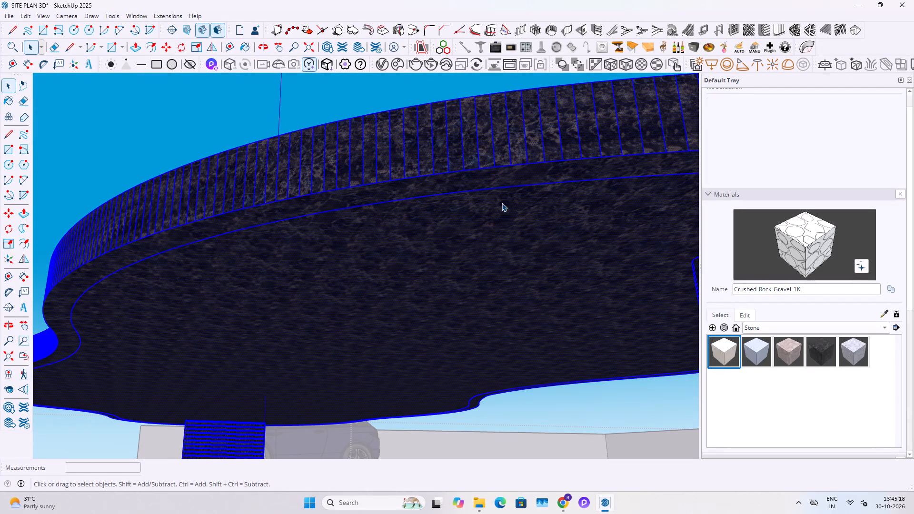
{"action": "left_click", "coordinate": [502, 203]}
{"action": "left_click", "coordinate": [499, 206]}
{"action": "double_click", "coordinate": [499, 206]}
{"action": "key", "text": "Escape"}
{"action": "key", "text": "Escape"}
{"action": "key", "text": "Escape"}
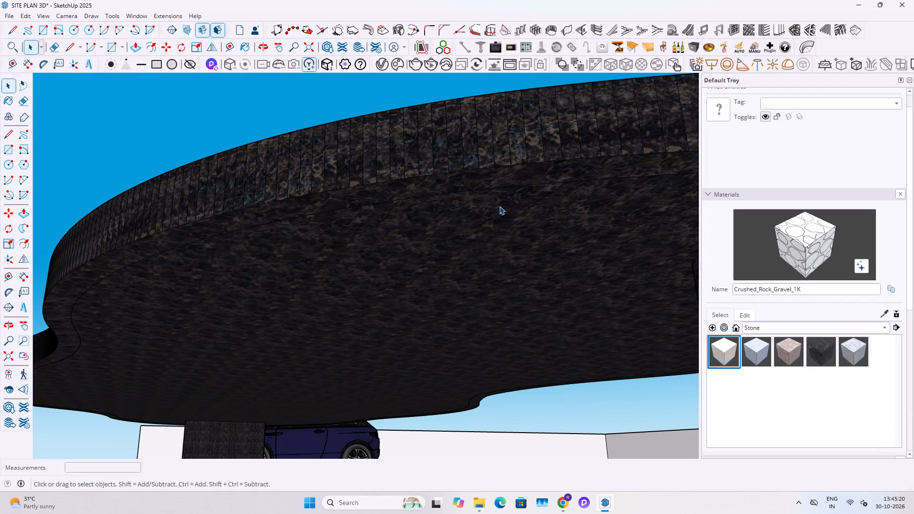
{"action": "key", "text": "Escape"}
{"action": "key", "text": "Escape"}
{"action": "key", "text": "Escape"}
{"action": "key", "text": "Escape"}
{"action": "key", "text": "Escape"}
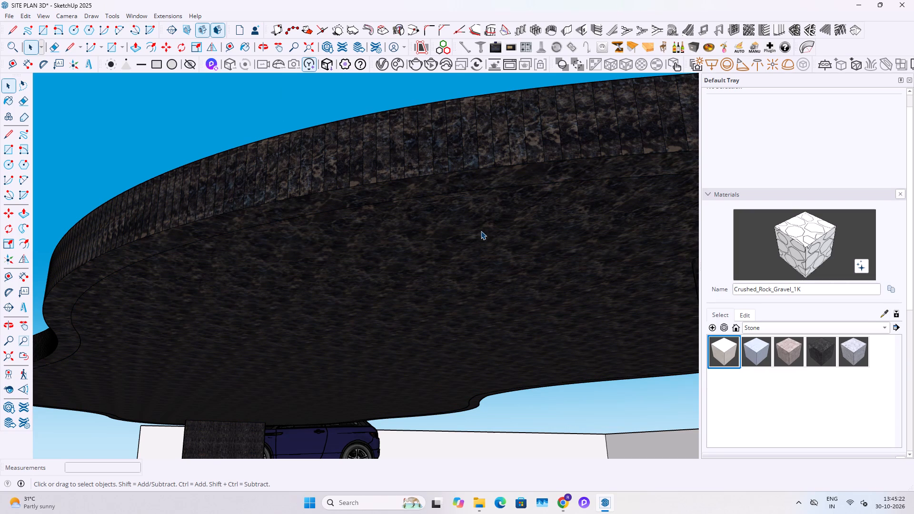
{"action": "key", "text": "Escape"}
{"action": "key", "text": "Escape"}
{"action": "scroll", "coordinate": [481, 231], "scroll_direction": "down", "scroll_amount": 9}
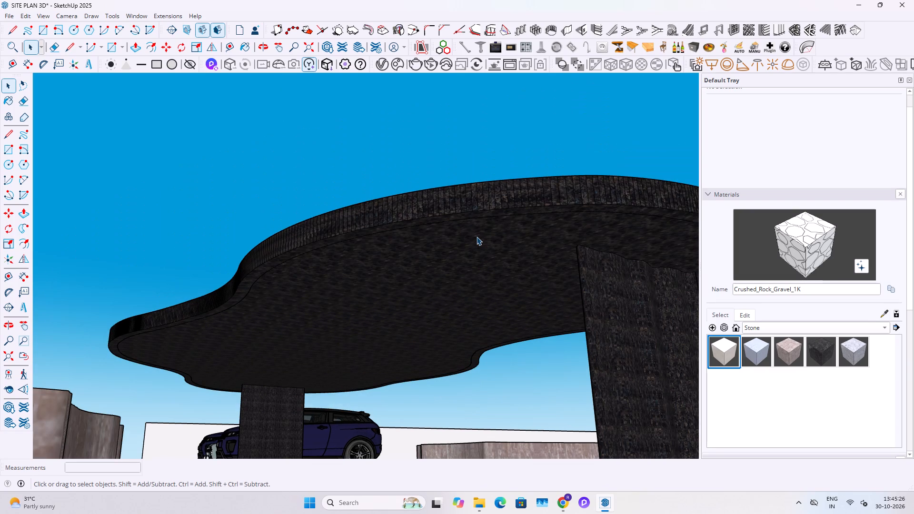
Reopen the paving and stool group for editing and activate the Freehand tool for the nearest stool.
{"action": "middle_click_drag", "start_coordinate": [419, 237], "coordinate": [358, 437]}
{"action": "scroll", "coordinate": [344, 304], "scroll_direction": "down", "scroll_amount": 11}
{"action": "scroll", "coordinate": [209, 342], "scroll_direction": "up", "scroll_amount": 5}
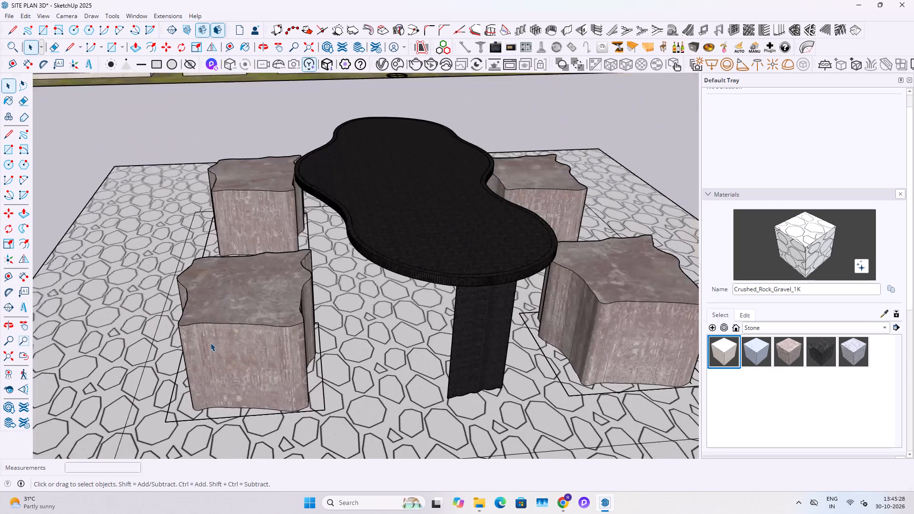
{"action": "double_click", "coordinate": [244, 281]}
{"action": "left_click", "coordinate": [183, 295]}
{"action": "middle_click_drag", "start_coordinate": [220, 301], "coordinate": [246, 384]}
{"action": "middle_click_drag", "start_coordinate": [273, 411], "coordinate": [262, 325], "text": "shift"}
{"action": "scroll", "coordinate": [269, 407], "scroll_direction": "up", "scroll_amount": 1, "text": "shift"}
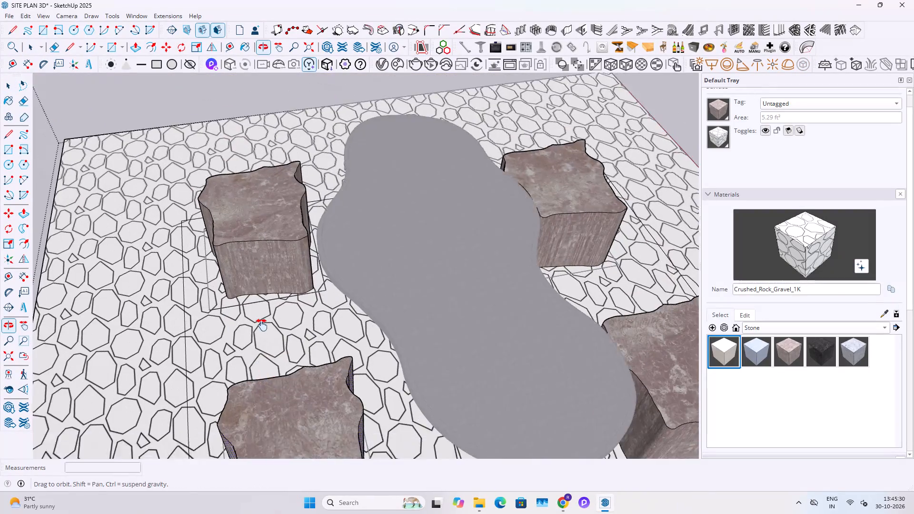
{"action": "middle_click_drag", "start_coordinate": [262, 325], "coordinate": [263, 308], "text": "shift"}
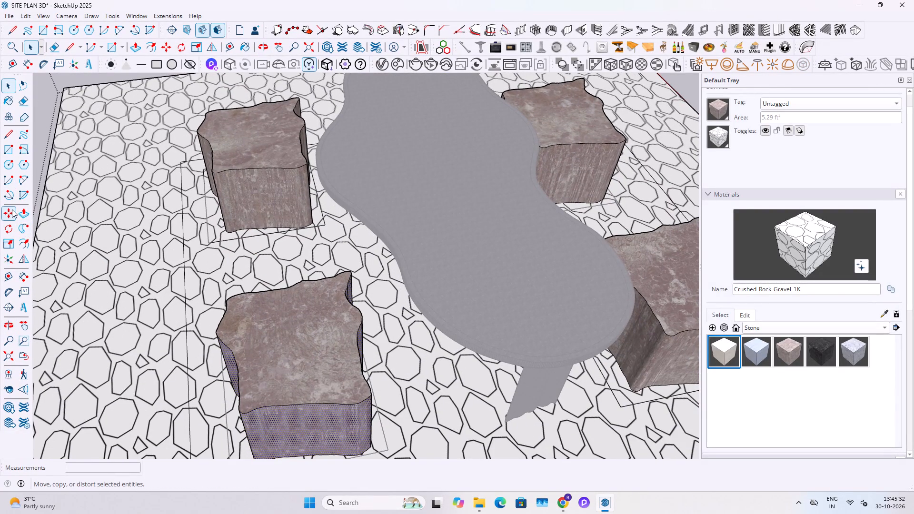
{"action": "left_click", "coordinate": [5, 137]}
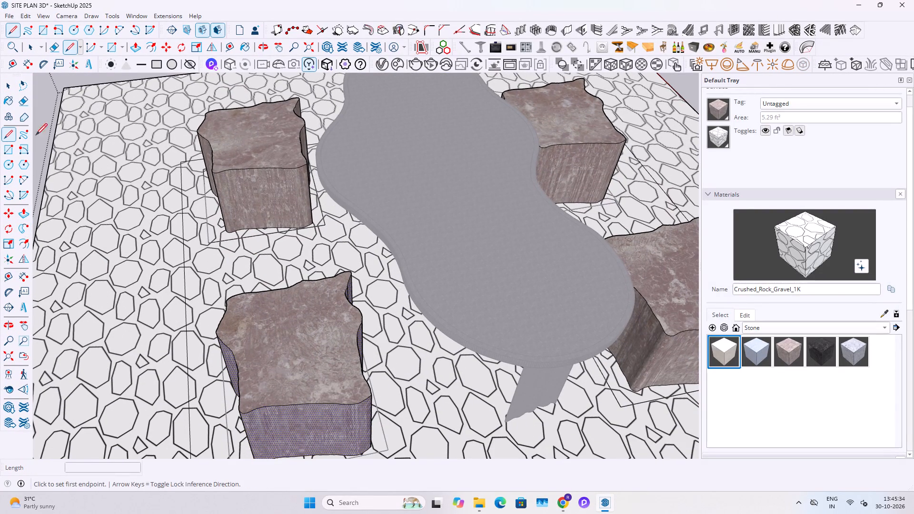
{"action": "left_click", "coordinate": [50, 136]}
{"action": "left_click", "coordinate": [24, 139]}
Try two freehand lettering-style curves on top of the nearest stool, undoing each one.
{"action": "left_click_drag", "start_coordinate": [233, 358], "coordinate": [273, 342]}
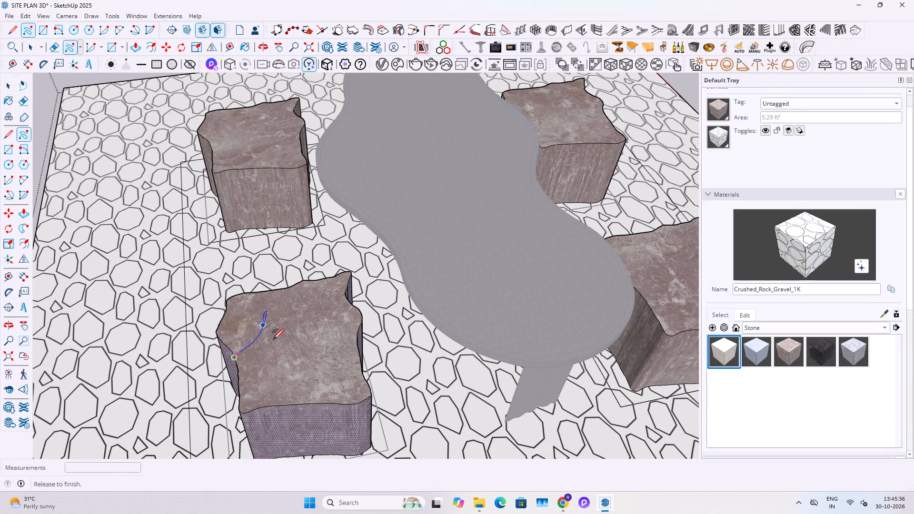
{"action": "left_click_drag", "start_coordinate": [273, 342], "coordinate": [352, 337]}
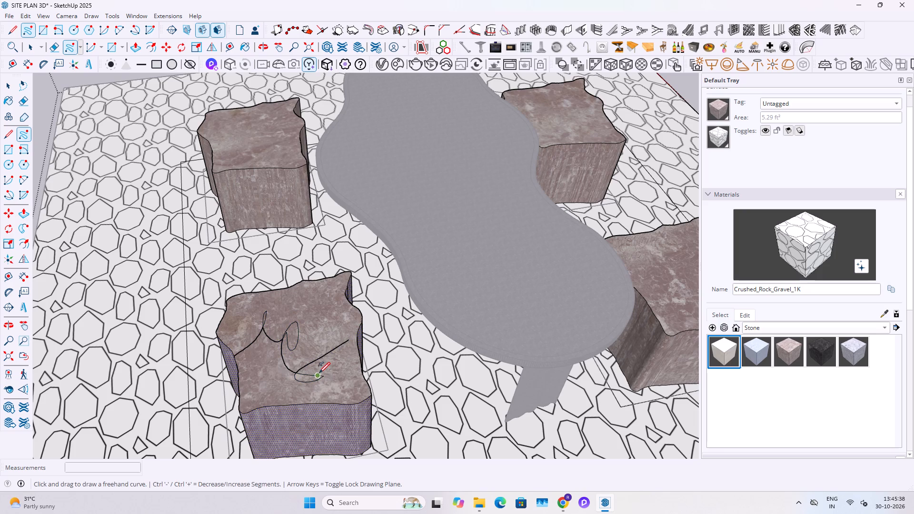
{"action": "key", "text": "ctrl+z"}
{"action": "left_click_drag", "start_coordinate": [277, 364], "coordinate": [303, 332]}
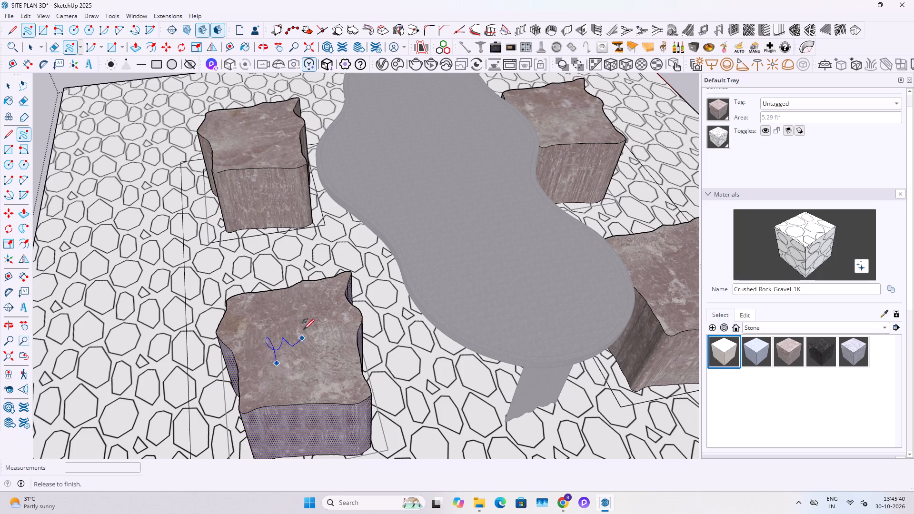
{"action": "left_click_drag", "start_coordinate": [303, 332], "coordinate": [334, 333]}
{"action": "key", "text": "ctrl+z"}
Draw a looping freehand curve resembling the letters "my" across the top of the nearest stool and close the group.
{"action": "left_click_drag", "start_coordinate": [280, 373], "coordinate": [280, 353]}
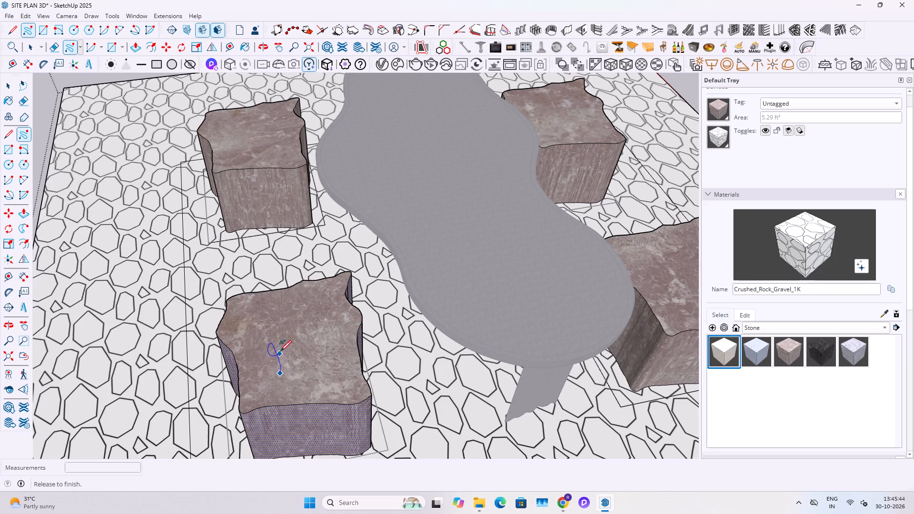
{"action": "left_click_drag", "start_coordinate": [280, 353], "coordinate": [358, 334]}
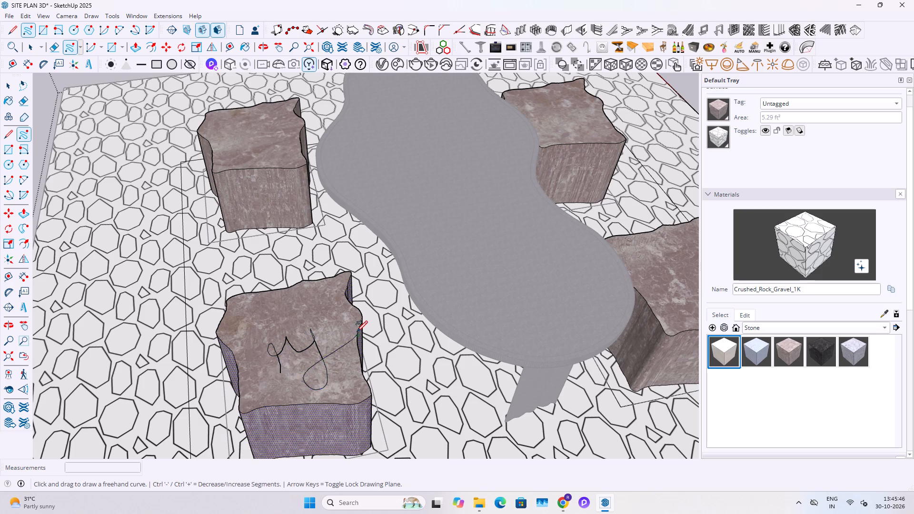
{"action": "key", "text": "space"}
{"action": "left_click", "coordinate": [328, 381]}
{"action": "left_click", "coordinate": [318, 380]}
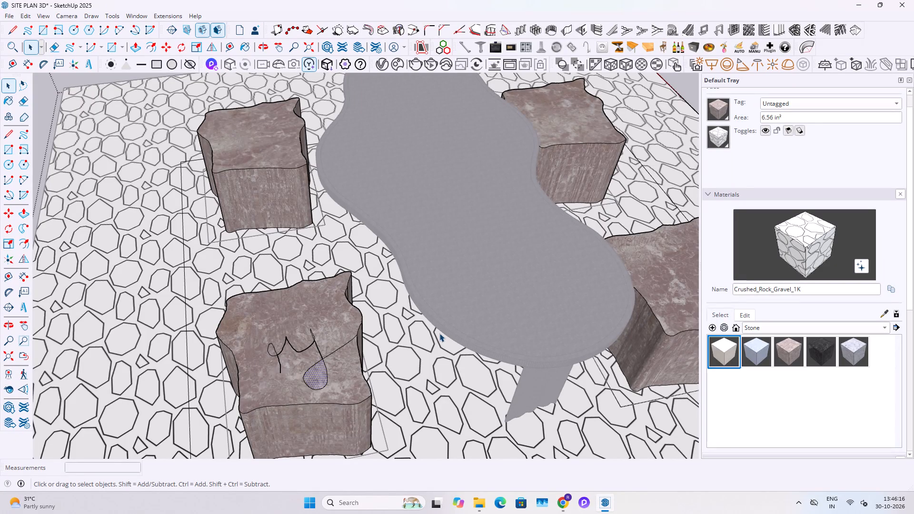
{"action": "key", "text": "Escape"}
{"action": "key", "text": "Escape"}
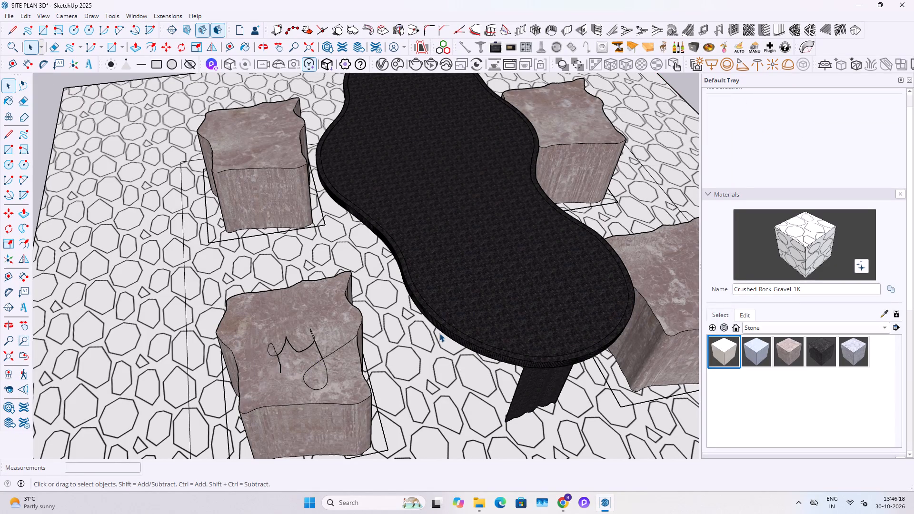
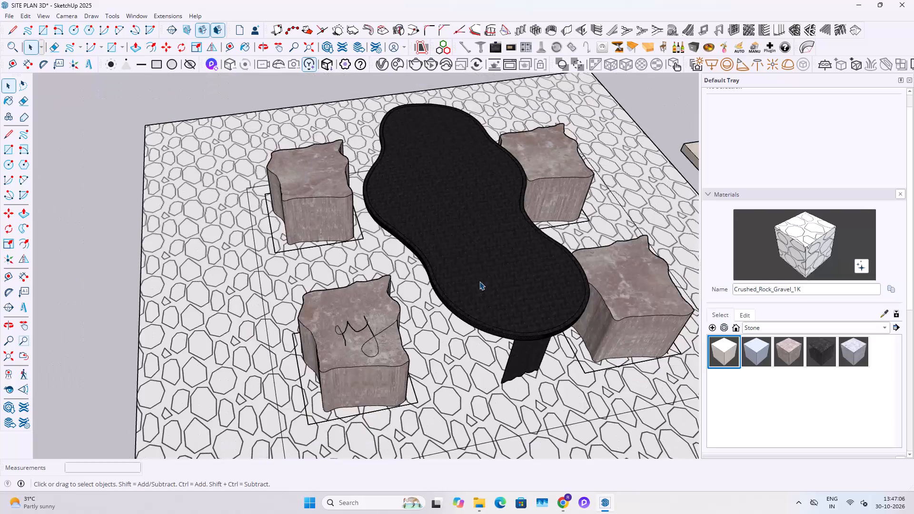
Examine the overall site layout, moving from the outdoor table and stools into the gazebo to inspect its bench and floor finishes.
{"action": "middle_click_drag", "start_coordinate": [464, 267], "coordinate": [421, 294]}
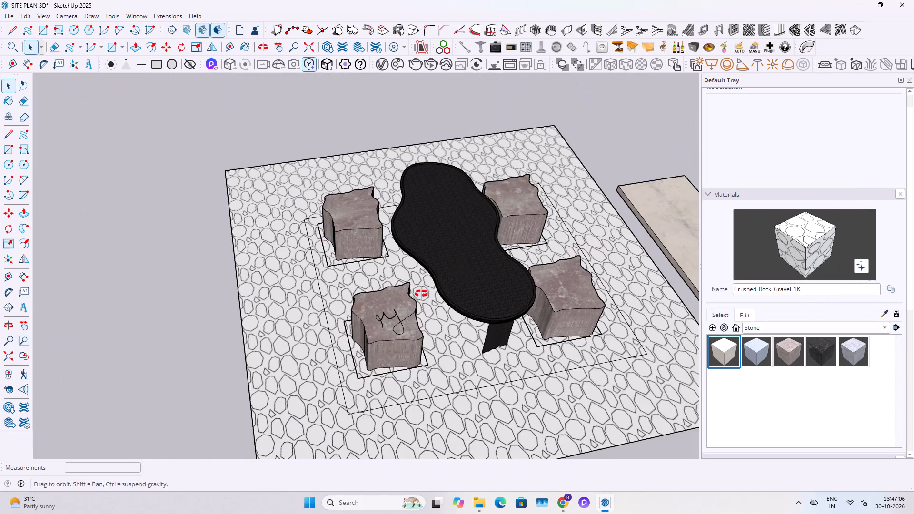
{"action": "middle_click_drag", "start_coordinate": [421, 294], "coordinate": [383, 306]}
{"action": "left_click", "coordinate": [208, 205]}
{"action": "scroll", "coordinate": [282, 255], "scroll_direction": "down", "scroll_amount": 13}
{"action": "scroll", "coordinate": [281, 264], "scroll_direction": "up", "scroll_amount": 1}
{"action": "scroll", "coordinate": [278, 285], "scroll_direction": "down", "scroll_amount": 11}
{"action": "middle_click_drag", "start_coordinate": [222, 326], "coordinate": [293, 195]}
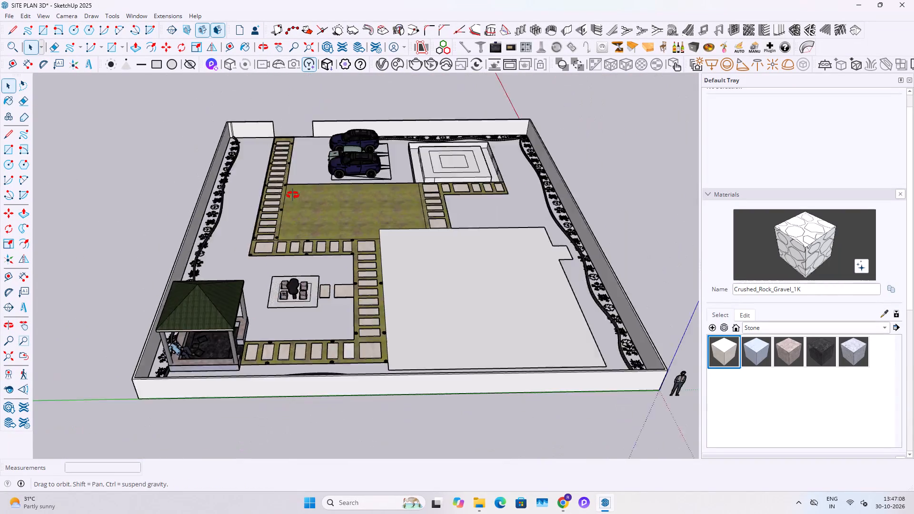
{"action": "middle_click_drag", "start_coordinate": [293, 195], "coordinate": [323, 163]}
{"action": "scroll", "coordinate": [321, 164], "scroll_direction": "up", "scroll_amount": 11}
{"action": "middle_click_drag", "start_coordinate": [200, 359], "coordinate": [244, 351]}
{"action": "scroll", "coordinate": [253, 351], "scroll_direction": "up", "scroll_amount": 4}
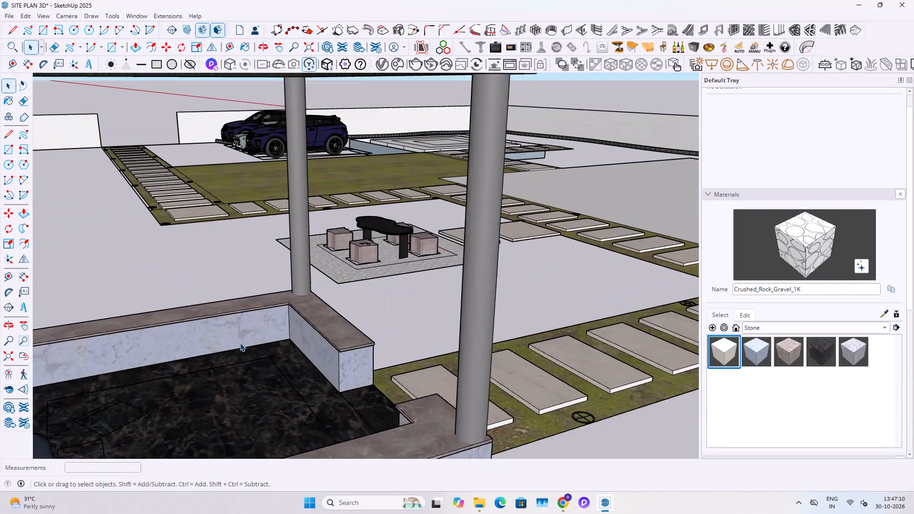
{"action": "scroll", "coordinate": [240, 343], "scroll_direction": "up", "scroll_amount": 2}
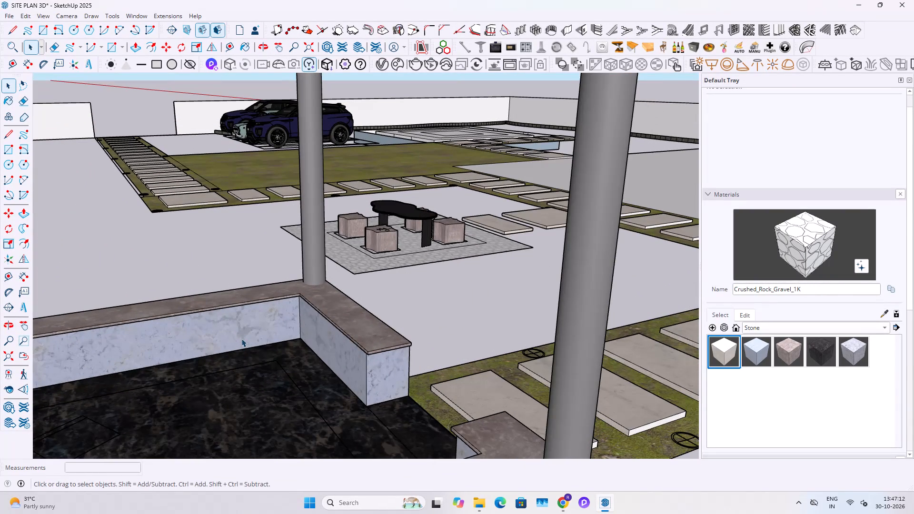
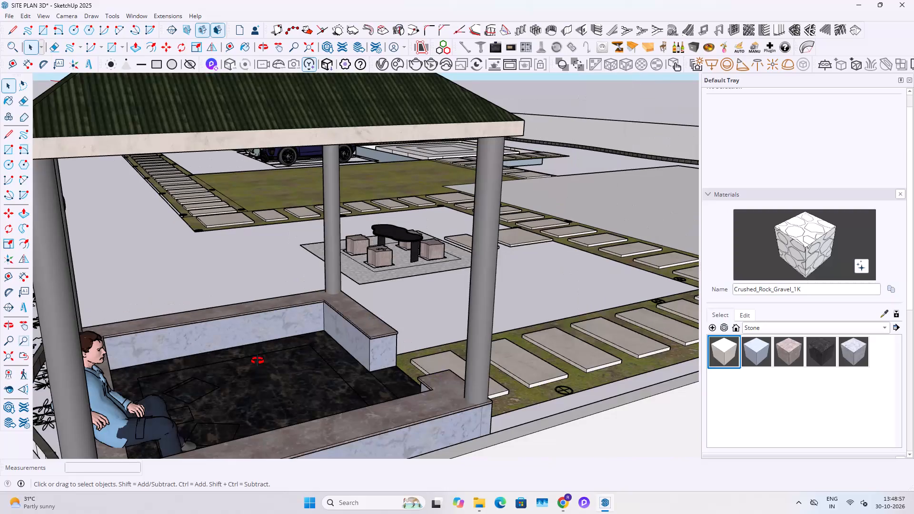
Open the stepping-stone path group beside the gazebo, sample Marble_01_1K from a slab top, and paint the nearest slabs' front edges.
{"action": "scroll", "coordinate": [258, 360], "scroll_direction": "down", "scroll_amount": 1}
{"action": "middle_click_drag", "start_coordinate": [258, 361], "coordinate": [199, 388]}
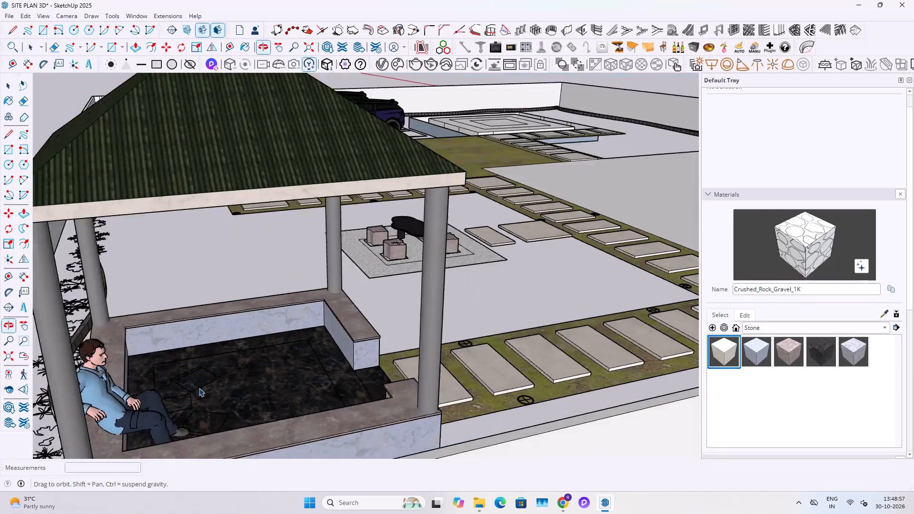
{"action": "middle_click_drag", "start_coordinate": [199, 388], "coordinate": [199, 388]}
{"action": "scroll", "coordinate": [208, 368], "scroll_direction": "down", "scroll_amount": 6}
{"action": "middle_click_drag", "start_coordinate": [375, 357], "coordinate": [343, 366]}
{"action": "scroll", "coordinate": [337, 406], "scroll_direction": "up", "scroll_amount": 12}
{"action": "double_click", "coordinate": [401, 357]}
{"action": "left_click", "coordinate": [384, 363]}
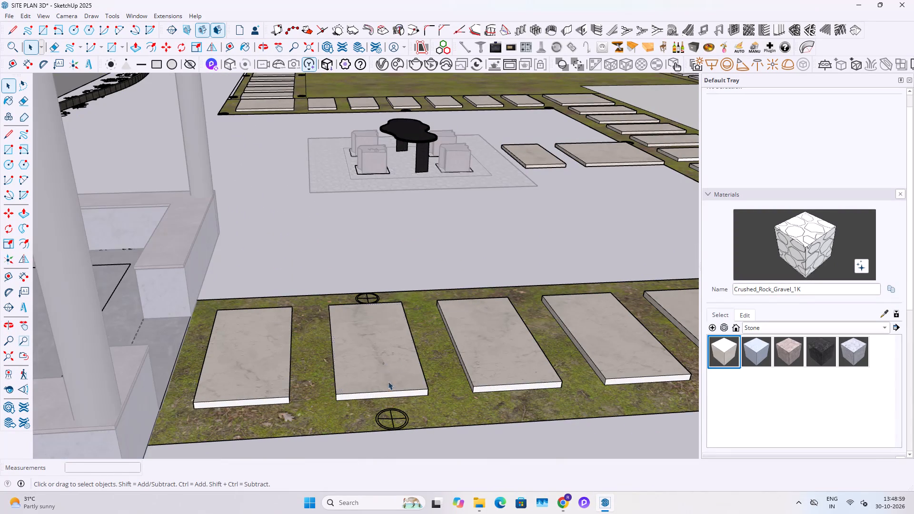
{"action": "middle_click_drag", "start_coordinate": [392, 391], "coordinate": [375, 375]}
{"action": "scroll", "coordinate": [380, 390], "scroll_direction": "up", "scroll_amount": 1}
{"action": "left_click", "coordinate": [884, 311]}
{"action": "left_click", "coordinate": [385, 340]}
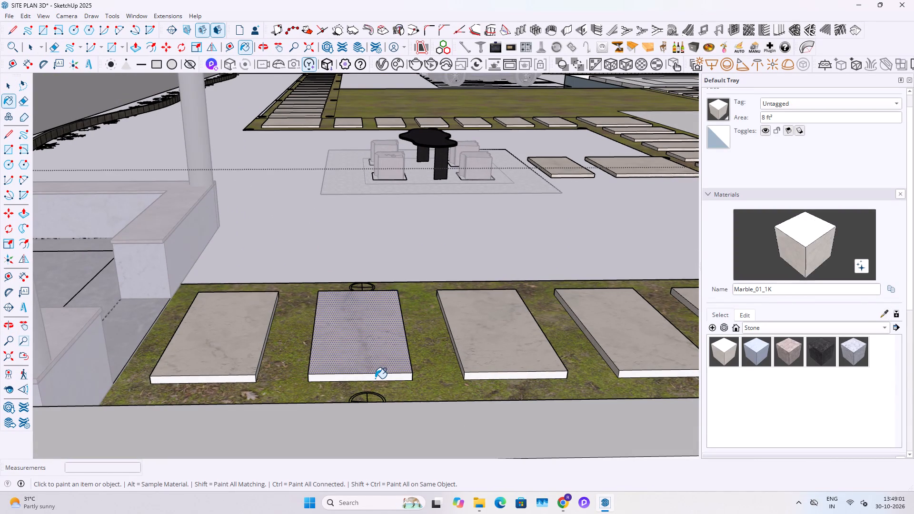
{"action": "left_click", "coordinate": [375, 378]}
{"action": "left_click", "coordinate": [222, 380]}
Paint the exposed end and side faces of the slabs nearest the gazebo with Marble_01_1K.
{"action": "middle_click_drag", "start_coordinate": [296, 347], "coordinate": [141, 338]}
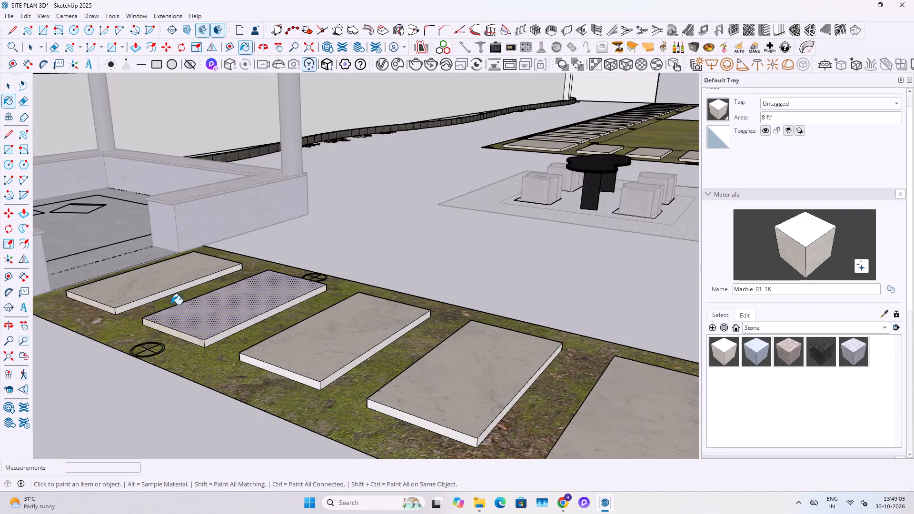
{"action": "scroll", "coordinate": [171, 305], "scroll_direction": "up", "scroll_amount": 4}
{"action": "left_click", "coordinate": [166, 287]}
{"action": "left_click", "coordinate": [238, 365]}
{"action": "left_click", "coordinate": [300, 399]}
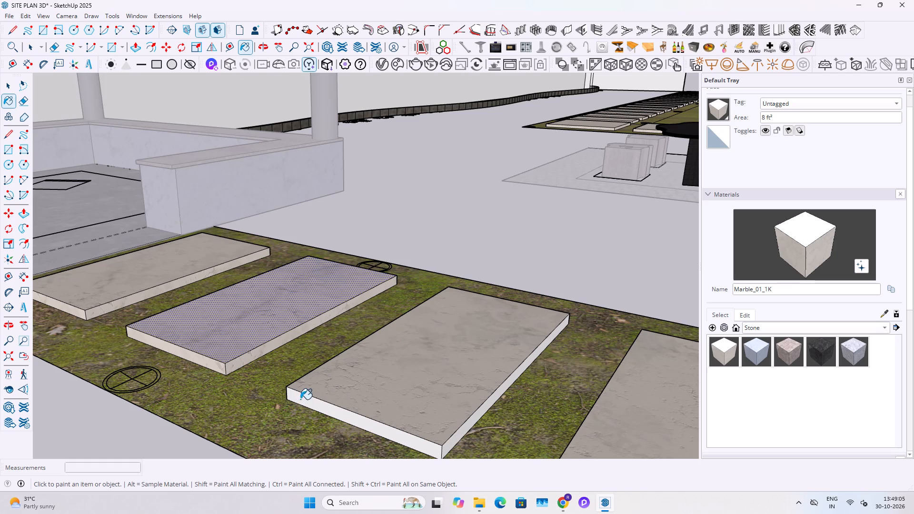
{"action": "left_click", "coordinate": [457, 439]}
{"action": "middle_click_drag", "start_coordinate": [528, 328], "coordinate": [80, 372]}
{"action": "scroll", "coordinate": [106, 372], "scroll_direction": "up", "scroll_amount": 1}
{"action": "middle_click_drag", "start_coordinate": [462, 398], "coordinate": [327, 341]}
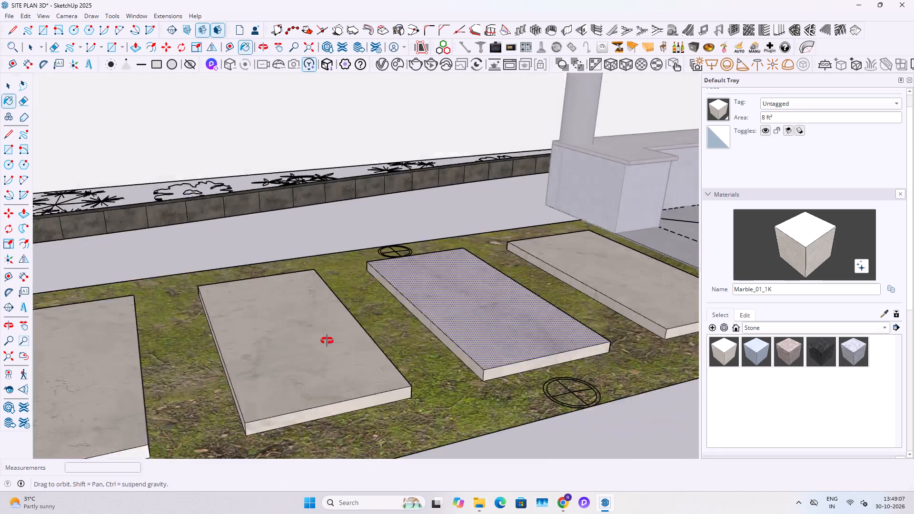
{"action": "middle_click_drag", "start_coordinate": [327, 341], "coordinate": [326, 339]}
{"action": "left_click", "coordinate": [398, 270]}
Paint the white side faces of the following slabs along the gazebo path with Marble_01_1K.
{"action": "scroll", "coordinate": [279, 287], "scroll_direction": "down", "scroll_amount": 4}
{"action": "middle_click_drag", "start_coordinate": [169, 304], "coordinate": [485, 313], "text": "shift"}
{"action": "scroll", "coordinate": [347, 292], "scroll_direction": "up", "scroll_amount": 2}
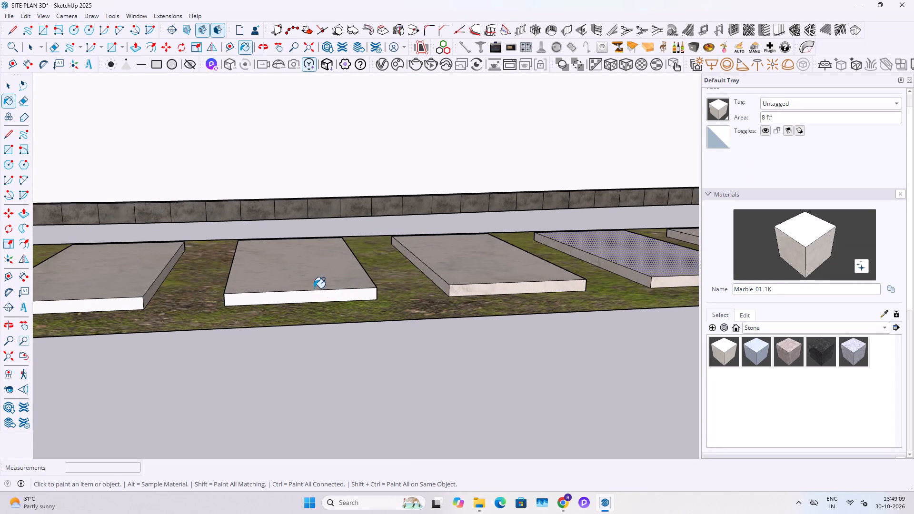
{"action": "left_click", "coordinate": [321, 300]}
{"action": "left_click", "coordinate": [98, 306]}
{"action": "middle_click_drag", "start_coordinate": [73, 299], "coordinate": [492, 299], "text": "shift"}
{"action": "scroll", "coordinate": [467, 299], "scroll_direction": "up", "scroll_amount": 1, "text": "shift"}
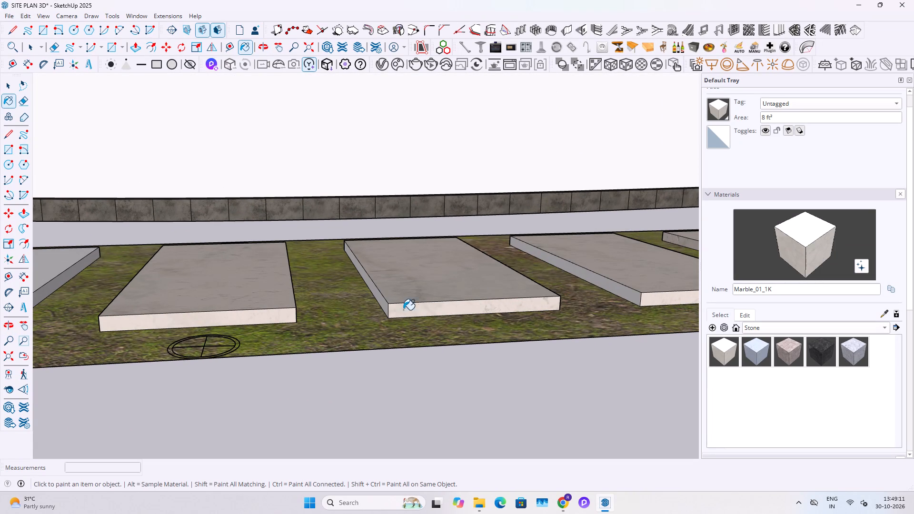
{"action": "left_click", "coordinate": [378, 297]}
{"action": "left_click", "coordinate": [617, 286]}
Paint the side faces of the slabs approaching the corner of the gazebo path with Marble_01_1K.
{"action": "scroll", "coordinate": [609, 287], "scroll_direction": "down", "scroll_amount": 3}
{"action": "middle_click_drag", "start_coordinate": [480, 298], "coordinate": [217, 310]}
{"action": "left_click", "coordinate": [378, 260]}
{"action": "left_click", "coordinate": [338, 272]}
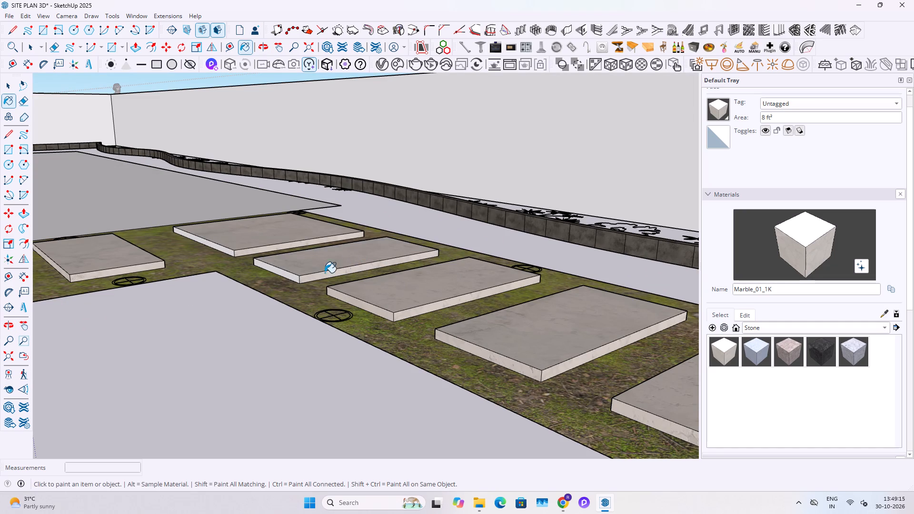
{"action": "left_click", "coordinate": [294, 277]}
{"action": "middle_click_drag", "start_coordinate": [296, 268], "coordinate": [646, 248]}
{"action": "scroll", "coordinate": [239, 300], "scroll_direction": "up", "scroll_amount": 3}
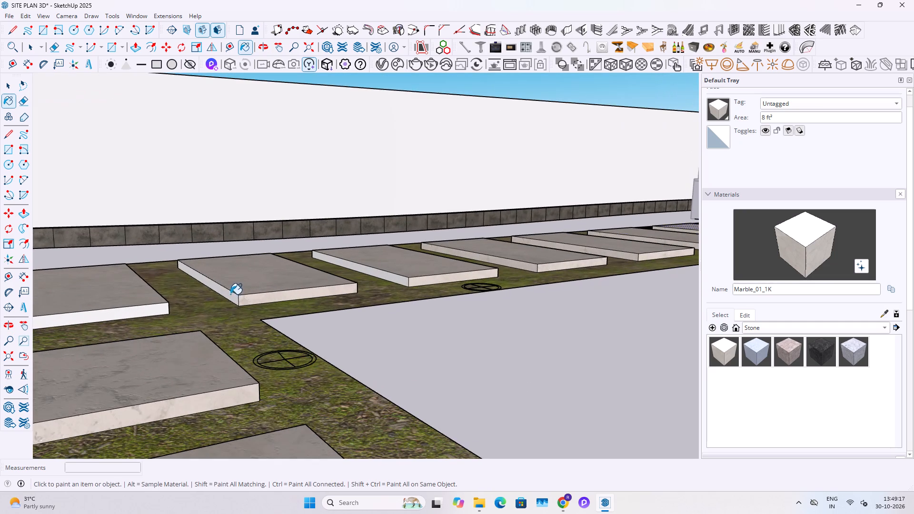
{"action": "left_click", "coordinate": [230, 294]}
Paint the remaining white long and end faces of the gazebo path slabs, seen from the corner, with Marble_01_1K.
{"action": "middle_click_drag", "start_coordinate": [151, 291], "coordinate": [574, 288]}
{"action": "middle_click_drag", "start_coordinate": [170, 346], "coordinate": [370, 302]}
{"action": "scroll", "coordinate": [117, 299], "scroll_direction": "up", "scroll_amount": 1}
{"action": "left_click", "coordinate": [104, 287]}
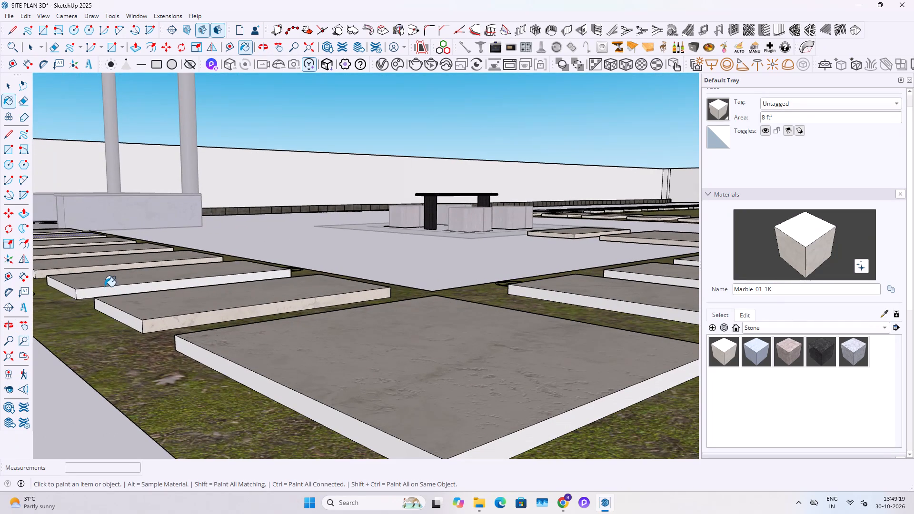
{"action": "left_click", "coordinate": [60, 288]}
{"action": "middle_click_drag", "start_coordinate": [108, 293], "coordinate": [341, 305], "text": "shift"}
{"action": "left_click", "coordinate": [223, 282]}
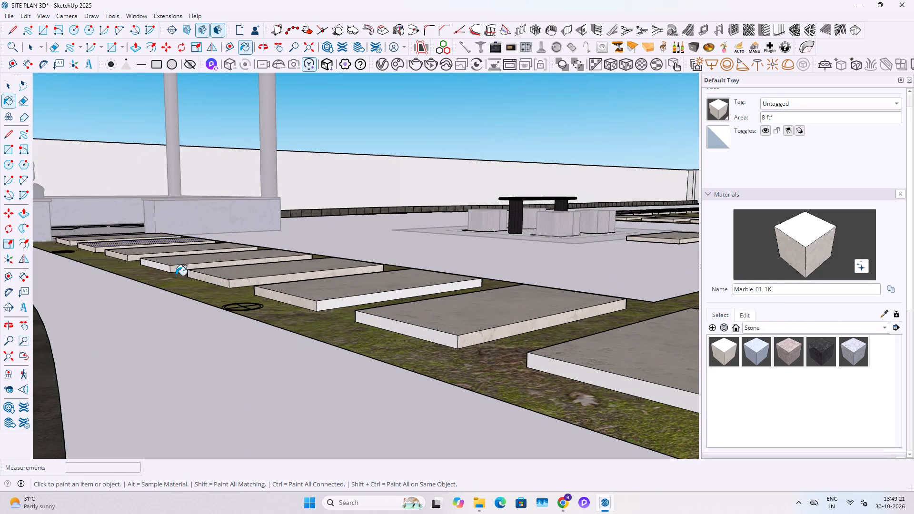
{"action": "left_click", "coordinate": [155, 264]}
{"action": "left_click", "coordinate": [366, 295]}
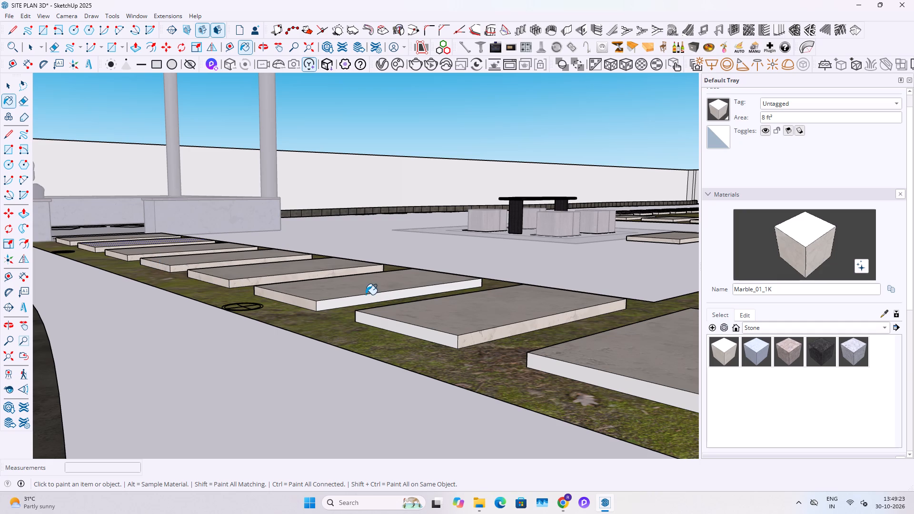
{"action": "left_click", "coordinate": [375, 297]}
{"action": "left_click", "coordinate": [390, 326]}
Paint the exposed sides of the large corner slab at the path's turn with Marble_01_1K.
{"action": "middle_click_drag", "start_coordinate": [652, 433], "coordinate": [423, 385], "text": "shift"}
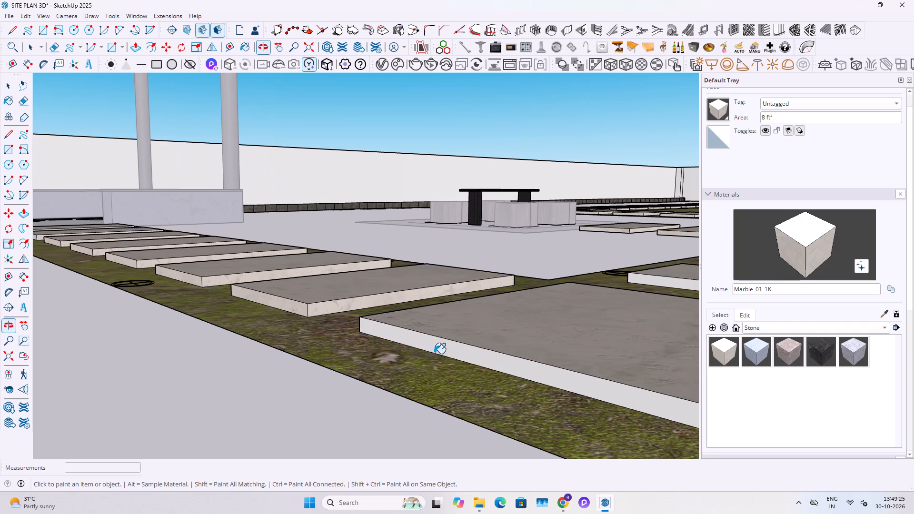
{"action": "left_click", "coordinate": [453, 349]}
{"action": "scroll", "coordinate": [401, 346], "scroll_direction": "down", "scroll_amount": 4}
{"action": "middle_click_drag", "start_coordinate": [531, 356], "coordinate": [377, 355], "text": "shift"}
{"action": "left_click", "coordinate": [477, 376]}
{"action": "middle_click_drag", "start_coordinate": [589, 355], "coordinate": [347, 352]}
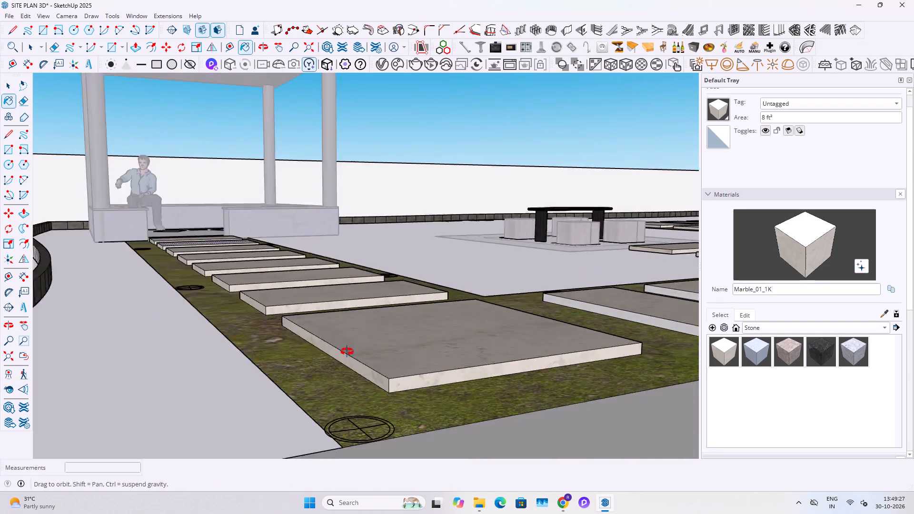
{"action": "middle_click_drag", "start_coordinate": [347, 352], "coordinate": [273, 352]}
{"action": "middle_click_drag", "start_coordinate": [556, 365], "coordinate": [311, 330], "text": "shift"}
{"action": "scroll", "coordinate": [427, 311], "scroll_direction": "up", "scroll_amount": 2}
{"action": "left_click", "coordinate": [445, 339]}
Paint the end and side faces of the first slabs beyond the corner, along the grey paved edge, with Marble_01_1K.
{"action": "middle_click_drag", "start_coordinate": [450, 365], "coordinate": [616, 361]}
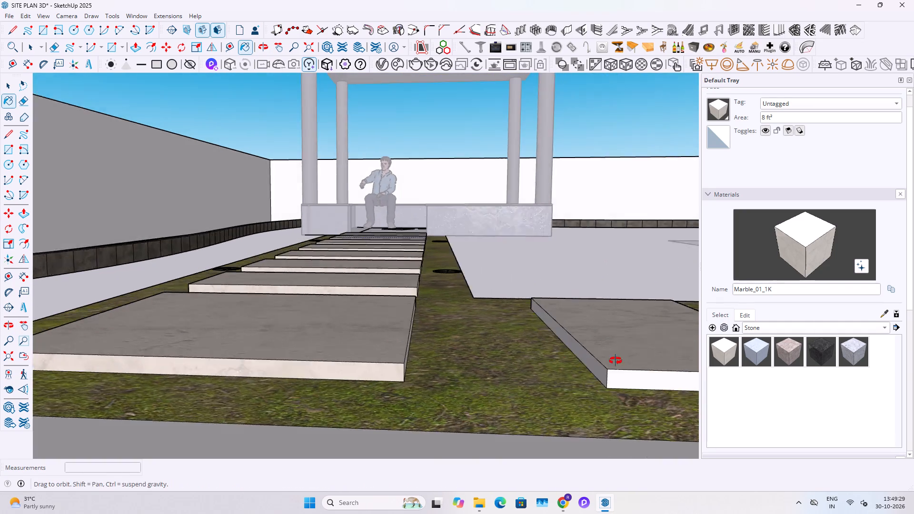
{"action": "middle_click_drag", "start_coordinate": [616, 361], "coordinate": [616, 360]}
{"action": "left_click", "coordinate": [596, 357]}
{"action": "left_click", "coordinate": [636, 366]}
{"action": "scroll", "coordinate": [636, 361], "scroll_direction": "down", "scroll_amount": 3}
{"action": "middle_click_drag", "start_coordinate": [662, 341], "coordinate": [264, 359], "text": "shift"}
{"action": "middle_click_drag", "start_coordinate": [393, 364], "coordinate": [276, 352]}
{"action": "scroll", "coordinate": [288, 348], "scroll_direction": "up", "scroll_amount": 3}
{"action": "left_click", "coordinate": [415, 395]}
{"action": "middle_click_drag", "start_coordinate": [450, 396], "coordinate": [669, 388]}
{"action": "left_click", "coordinate": [397, 391]}
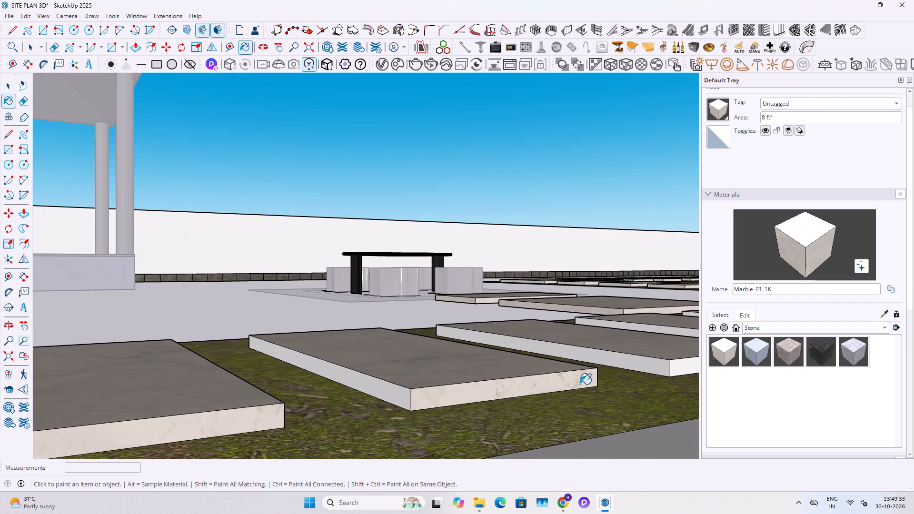
Paint the opposite side faces of the next slabs along the grey paved edge with Marble_01_1K.
{"action": "scroll", "coordinate": [598, 381], "scroll_direction": "down", "scroll_amount": 3}
{"action": "middle_click_drag", "start_coordinate": [586, 382], "coordinate": [339, 374]}
{"action": "middle_click_drag", "start_coordinate": [453, 363], "coordinate": [115, 406]}
{"action": "scroll", "coordinate": [153, 406], "scroll_direction": "up", "scroll_amount": 1}
{"action": "scroll", "coordinate": [429, 345], "scroll_direction": "up", "scroll_amount": 2}
{"action": "left_click", "coordinate": [453, 342]}
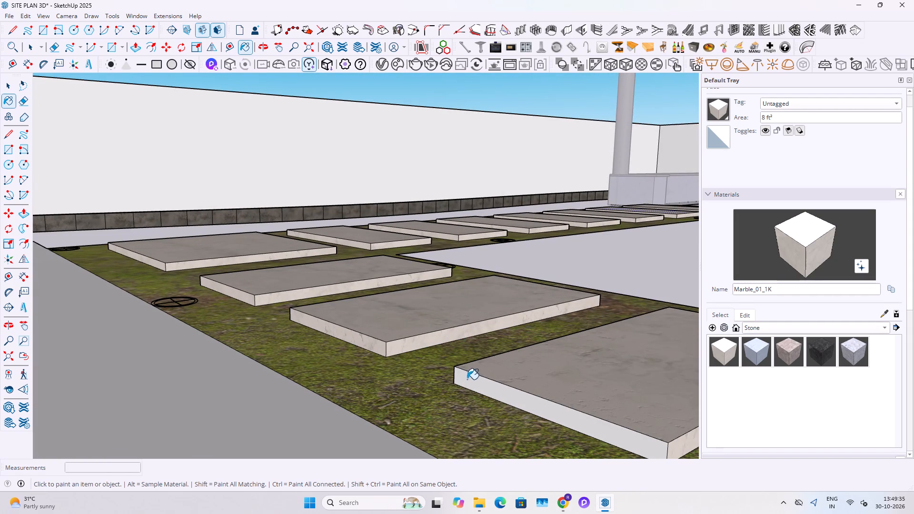
{"action": "left_click", "coordinate": [471, 384]}
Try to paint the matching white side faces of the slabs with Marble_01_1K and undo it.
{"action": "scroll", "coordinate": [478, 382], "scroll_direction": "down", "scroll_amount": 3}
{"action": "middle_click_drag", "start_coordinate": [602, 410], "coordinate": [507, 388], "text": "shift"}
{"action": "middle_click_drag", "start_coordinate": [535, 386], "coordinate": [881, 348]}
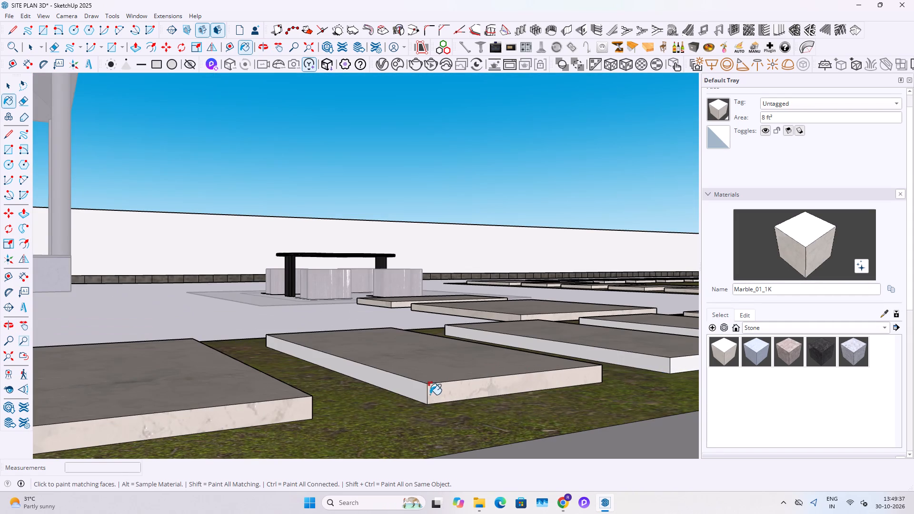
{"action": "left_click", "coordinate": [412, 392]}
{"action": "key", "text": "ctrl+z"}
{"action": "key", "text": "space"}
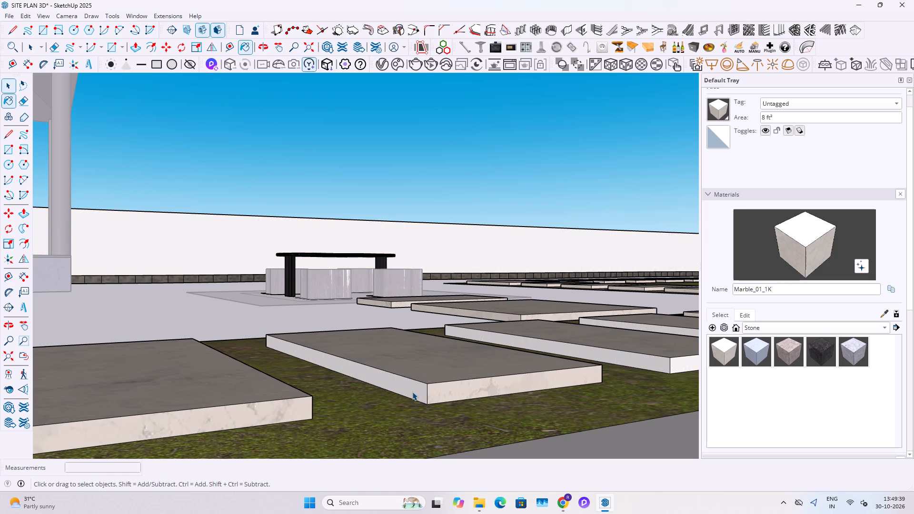
Reapply Marble_01_1K to the slab's long side and continue painting the neighbouring slabs' sides towards the outdoor table.
{"action": "left_click", "coordinate": [816, 264]}
{"action": "left_click", "coordinate": [416, 397]}
{"action": "left_click", "coordinate": [678, 365]}
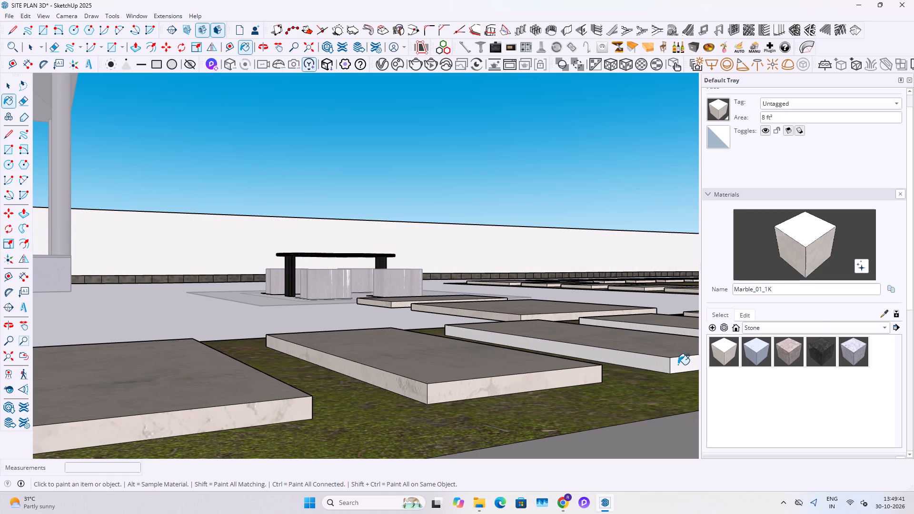
{"action": "left_click", "coordinate": [656, 360]}
{"action": "scroll", "coordinate": [620, 361], "scroll_direction": "down", "scroll_amount": 3}
{"action": "middle_click_drag", "start_coordinate": [643, 345], "coordinate": [255, 404], "text": "shift"}
{"action": "scroll", "coordinate": [305, 415], "scroll_direction": "up", "scroll_amount": 3}
{"action": "left_click", "coordinate": [412, 397]}
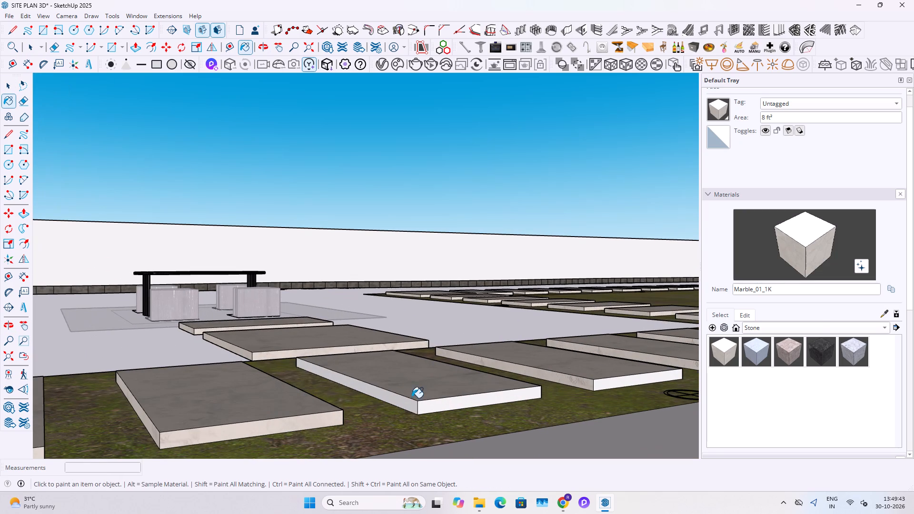
{"action": "left_click", "coordinate": [416, 403]}
{"action": "left_click", "coordinate": [432, 403]}
Paint the front edges of the slabs in front of the outdoor table with Marble_01_1K.
{"action": "middle_click_drag", "start_coordinate": [503, 374], "coordinate": [266, 360]}
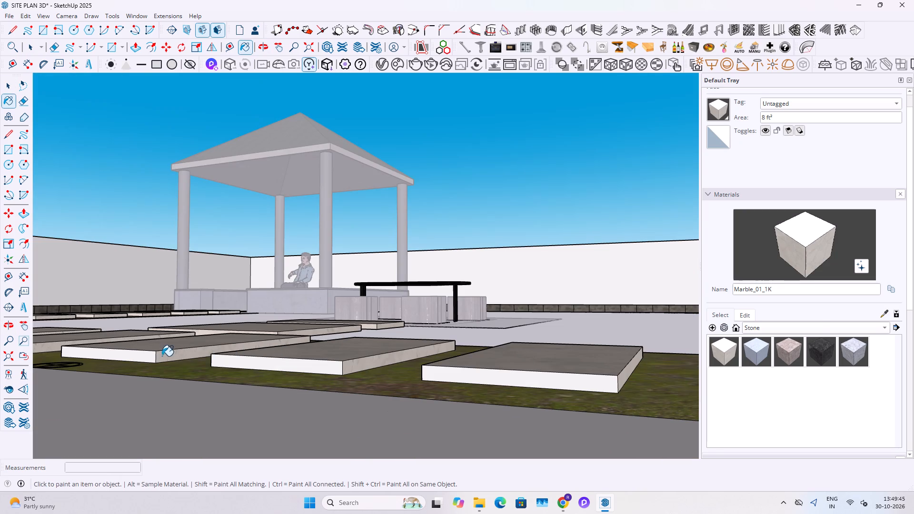
{"action": "left_click", "coordinate": [148, 354]}
{"action": "left_click", "coordinate": [242, 356]}
{"action": "middle_click_drag", "start_coordinate": [288, 357], "coordinate": [318, 362]}
{"action": "left_click", "coordinate": [315, 365]}
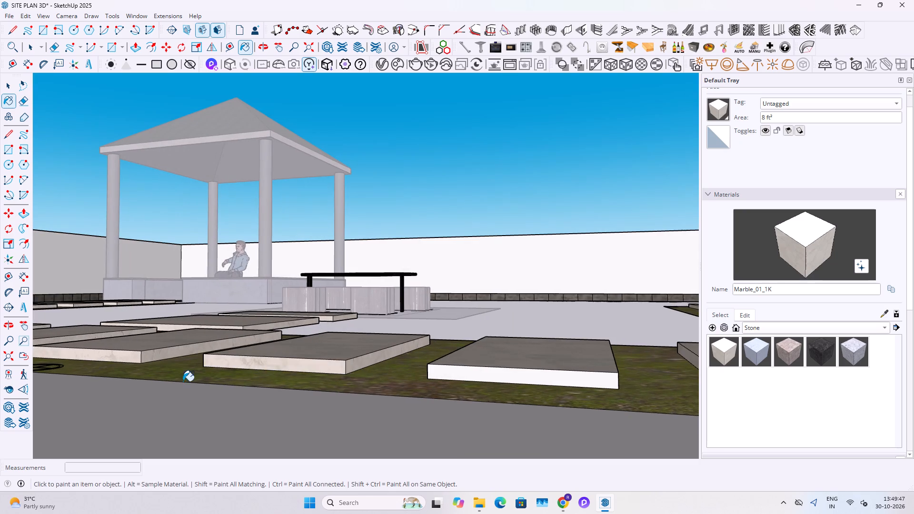
Paint the sides and front edges of the last slabs before the lawn-side corner with Marble_01_1K.
{"action": "middle_click_drag", "start_coordinate": [185, 381], "coordinate": [386, 364]}
{"action": "middle_click_drag", "start_coordinate": [172, 352], "coordinate": [206, 356]}
{"action": "scroll", "coordinate": [362, 348], "scroll_direction": "up", "scroll_amount": 3}
{"action": "left_click", "coordinate": [369, 359]}
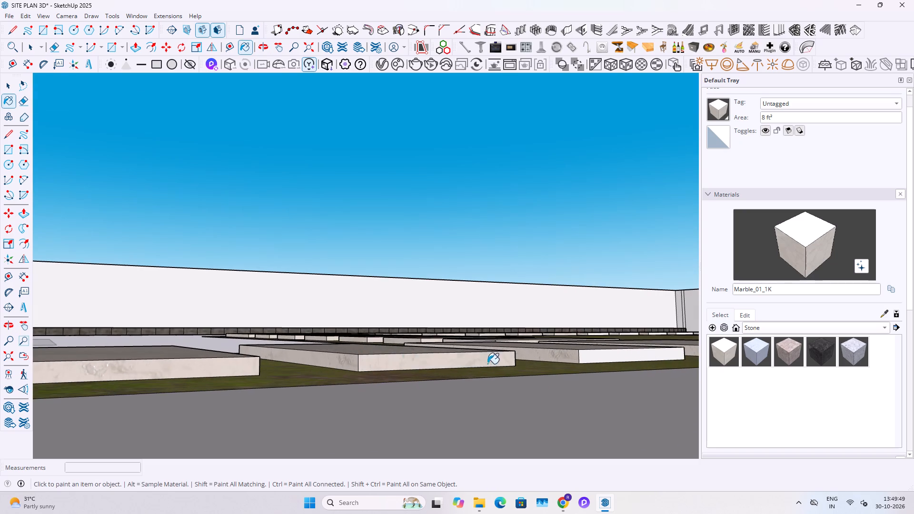
{"action": "middle_click_drag", "start_coordinate": [480, 366], "coordinate": [231, 392]}
{"action": "middle_click_drag", "start_coordinate": [572, 391], "coordinate": [311, 386]}
{"action": "left_click", "coordinate": [481, 373]}
Paint the exposed sides of the large slab at the lawn-side corner with Marble_01_1K.
{"action": "scroll", "coordinate": [452, 373], "scroll_direction": "down", "scroll_amount": 4}
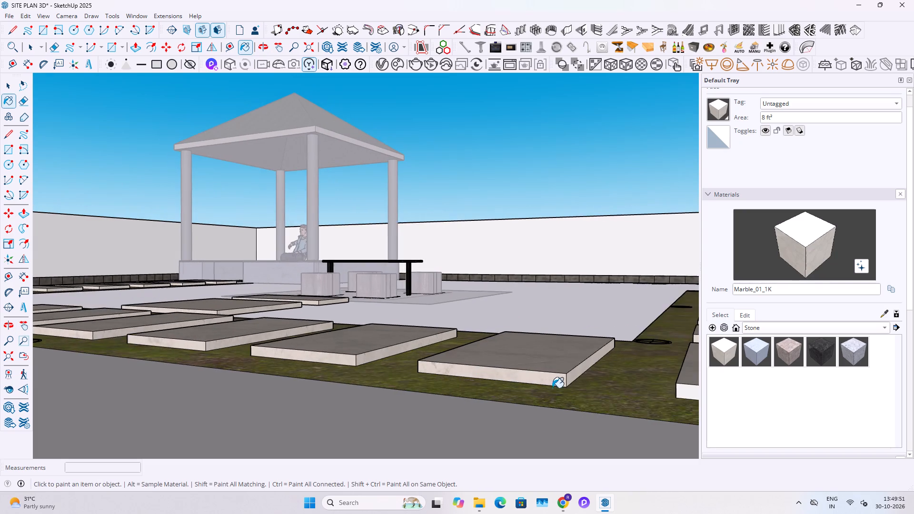
{"action": "middle_click_drag", "start_coordinate": [550, 388], "coordinate": [205, 384], "text": "shift"}
{"action": "left_click", "coordinate": [418, 395]}
{"action": "scroll", "coordinate": [406, 389], "scroll_direction": "down", "scroll_amount": 3}
{"action": "middle_click_drag", "start_coordinate": [361, 383], "coordinate": [572, 389]}
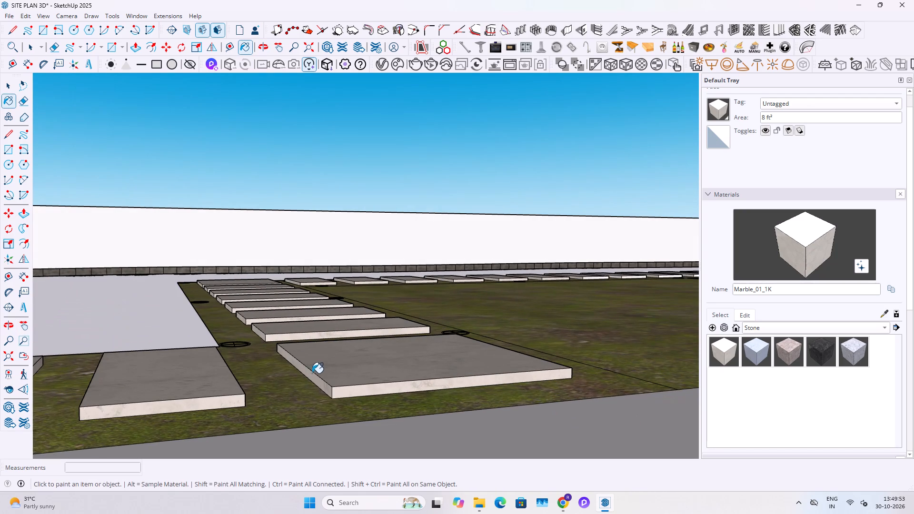
{"action": "middle_click_drag", "start_coordinate": [429, 359], "coordinate": [198, 370]}
{"action": "scroll", "coordinate": [517, 388], "scroll_direction": "up", "scroll_amount": 2}
{"action": "left_click", "coordinate": [517, 388]}
Examine the stepping stones around the lawn and towards the car for unpainted side faces, and leave the path group.
{"action": "scroll", "coordinate": [528, 360], "scroll_direction": "up", "scroll_amount": 1}
{"action": "scroll", "coordinate": [528, 360], "scroll_direction": "down", "scroll_amount": 4}
{"action": "middle_click_drag", "start_coordinate": [555, 316], "coordinate": [359, 377], "text": "shift"}
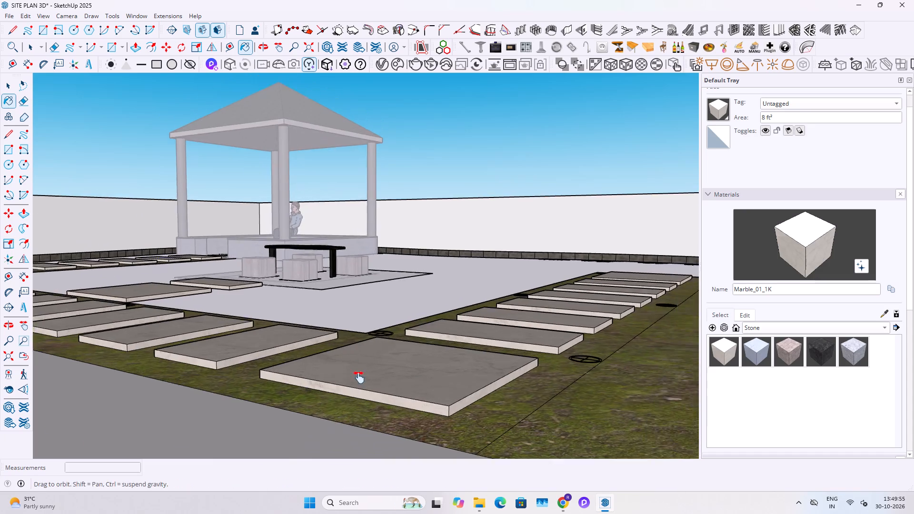
{"action": "middle_click_drag", "start_coordinate": [359, 377], "coordinate": [242, 399], "text": "shift"}
{"action": "scroll", "coordinate": [383, 397], "scroll_direction": "up", "scroll_amount": 13}
{"action": "middle_click_drag", "start_coordinate": [386, 336], "coordinate": [703, 397]}
{"action": "middle_click_drag", "start_coordinate": [427, 412], "coordinate": [514, 338]}
{"action": "scroll", "coordinate": [440, 396], "scroll_direction": "up", "scroll_amount": 1}
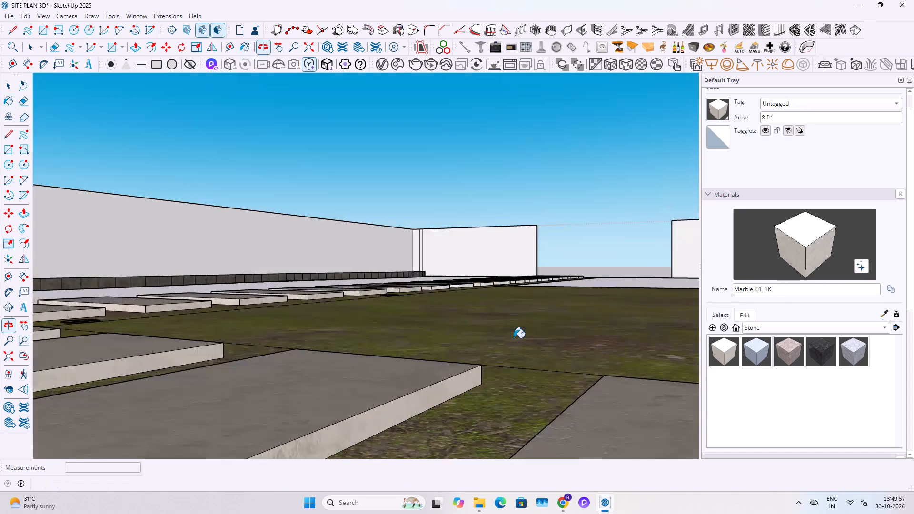
{"action": "scroll", "coordinate": [513, 338], "scroll_direction": "down", "scroll_amount": 5}
{"action": "scroll", "coordinate": [416, 373], "scroll_direction": "down", "scroll_amount": 4}
{"action": "middle_click_drag", "start_coordinate": [338, 376], "coordinate": [747, 376]}
{"action": "middle_click_drag", "start_coordinate": [321, 367], "coordinate": [672, 364], "text": "shift"}
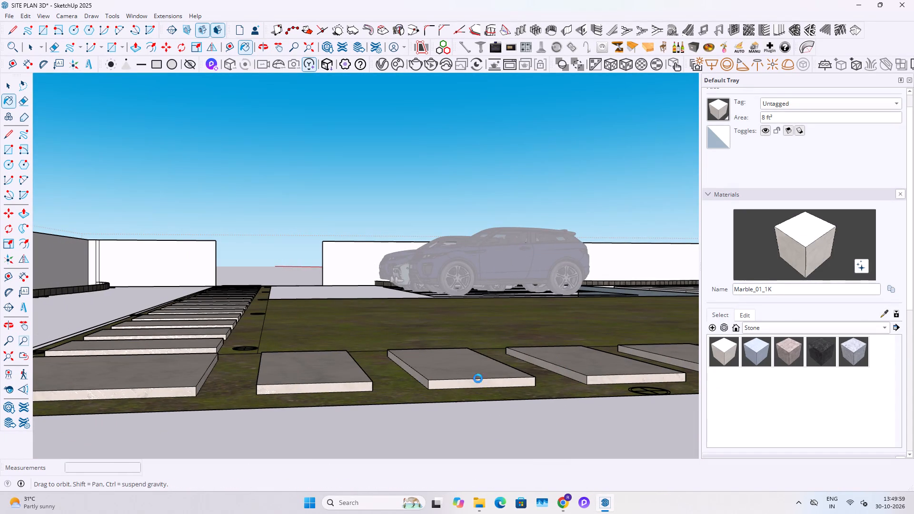
{"action": "scroll", "coordinate": [415, 379], "scroll_direction": "down", "scroll_amount": 5}
{"action": "key", "text": "space"}
{"action": "middle_click_drag", "start_coordinate": [350, 350], "coordinate": [344, 363]}
{"action": "key", "text": "Escape"}
Open the grass path group and erase the line dividing the two grass strips where the stepping-stone paths meet.
{"action": "middle_click_drag", "start_coordinate": [364, 353], "coordinate": [284, 437]}
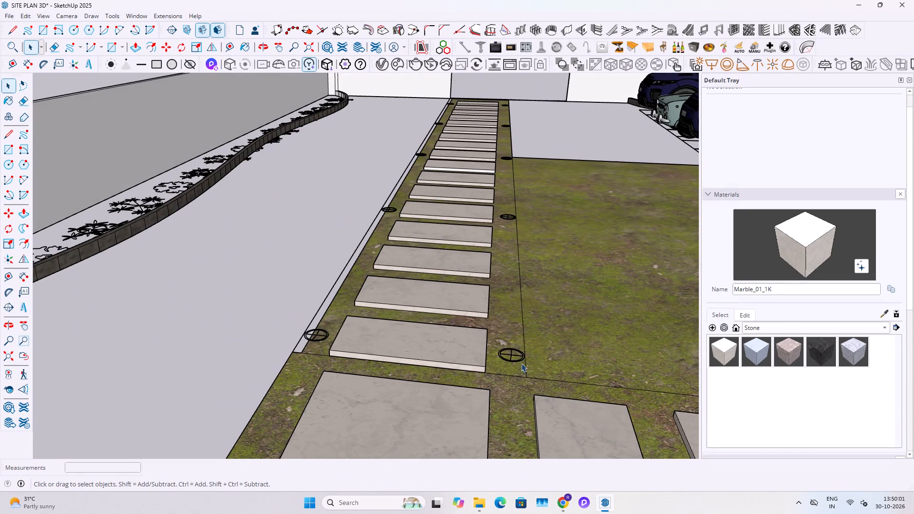
{"action": "double_click", "coordinate": [501, 375]}
{"action": "scroll", "coordinate": [501, 375], "scroll_direction": "up", "scroll_amount": 3}
{"action": "double_click", "coordinate": [500, 380]}
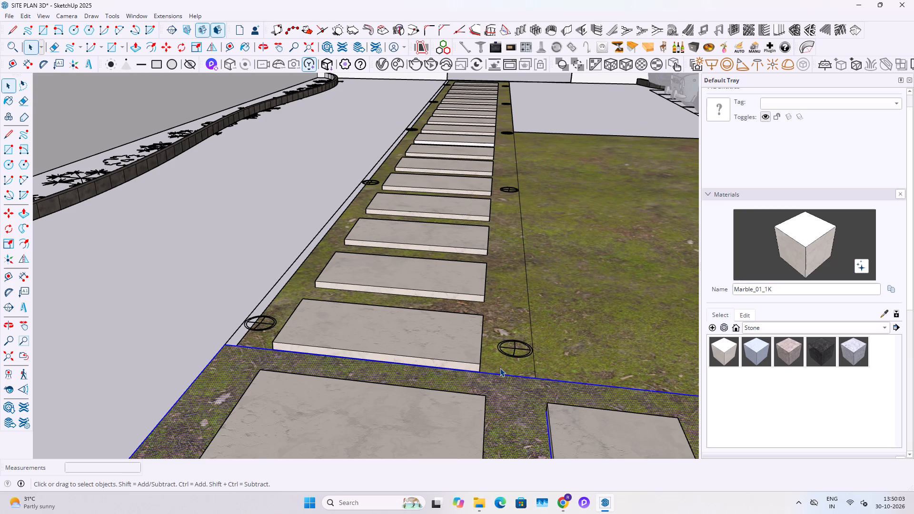
{"action": "key", "text": "e"}
{"action": "left_click_drag", "start_coordinate": [501, 366], "coordinate": [501, 381]}
{"action": "key", "text": "space"}
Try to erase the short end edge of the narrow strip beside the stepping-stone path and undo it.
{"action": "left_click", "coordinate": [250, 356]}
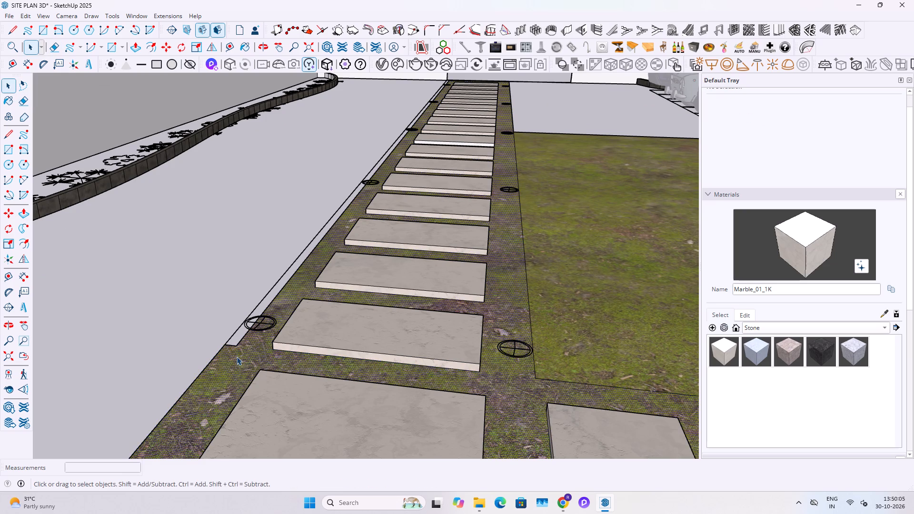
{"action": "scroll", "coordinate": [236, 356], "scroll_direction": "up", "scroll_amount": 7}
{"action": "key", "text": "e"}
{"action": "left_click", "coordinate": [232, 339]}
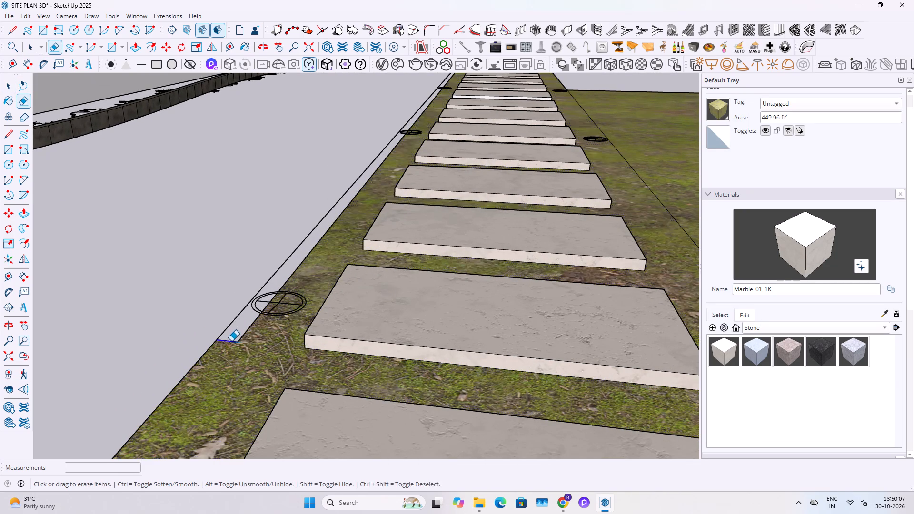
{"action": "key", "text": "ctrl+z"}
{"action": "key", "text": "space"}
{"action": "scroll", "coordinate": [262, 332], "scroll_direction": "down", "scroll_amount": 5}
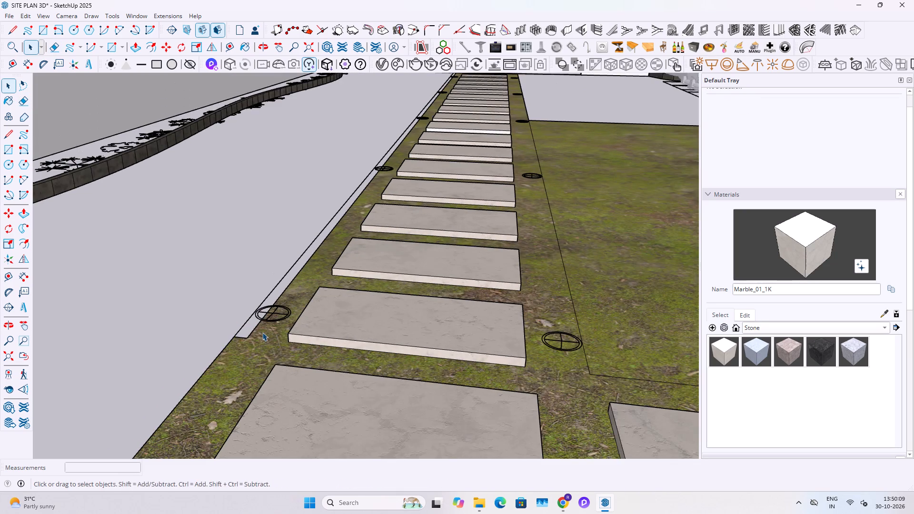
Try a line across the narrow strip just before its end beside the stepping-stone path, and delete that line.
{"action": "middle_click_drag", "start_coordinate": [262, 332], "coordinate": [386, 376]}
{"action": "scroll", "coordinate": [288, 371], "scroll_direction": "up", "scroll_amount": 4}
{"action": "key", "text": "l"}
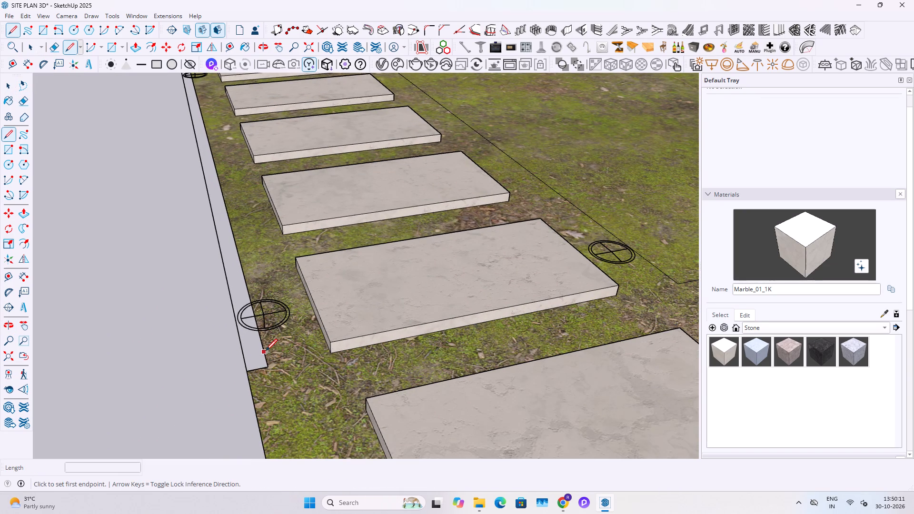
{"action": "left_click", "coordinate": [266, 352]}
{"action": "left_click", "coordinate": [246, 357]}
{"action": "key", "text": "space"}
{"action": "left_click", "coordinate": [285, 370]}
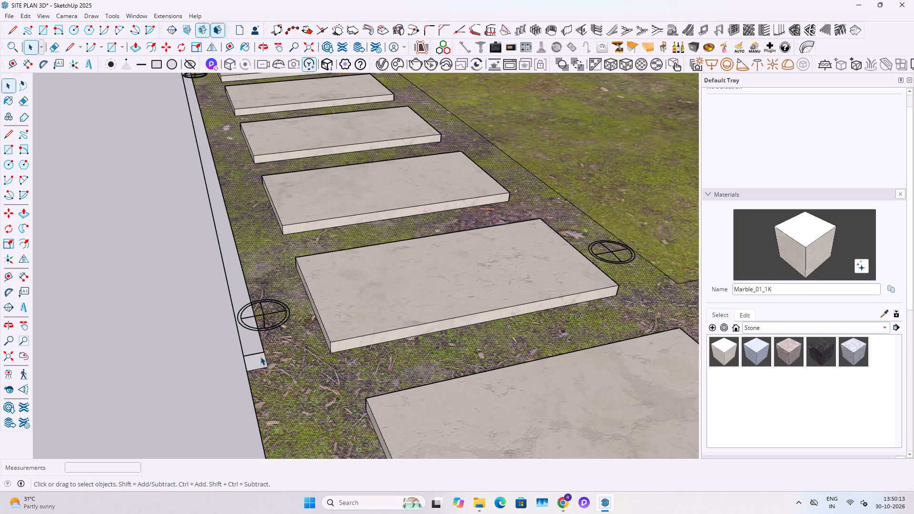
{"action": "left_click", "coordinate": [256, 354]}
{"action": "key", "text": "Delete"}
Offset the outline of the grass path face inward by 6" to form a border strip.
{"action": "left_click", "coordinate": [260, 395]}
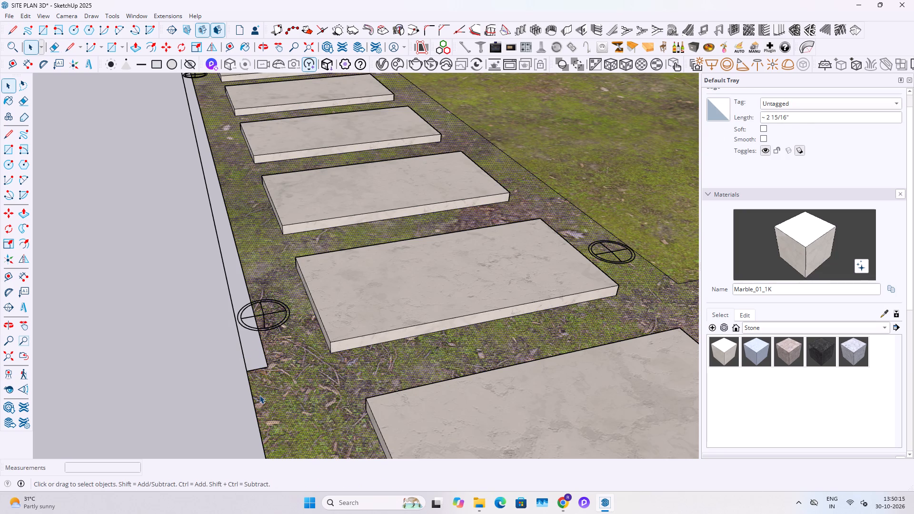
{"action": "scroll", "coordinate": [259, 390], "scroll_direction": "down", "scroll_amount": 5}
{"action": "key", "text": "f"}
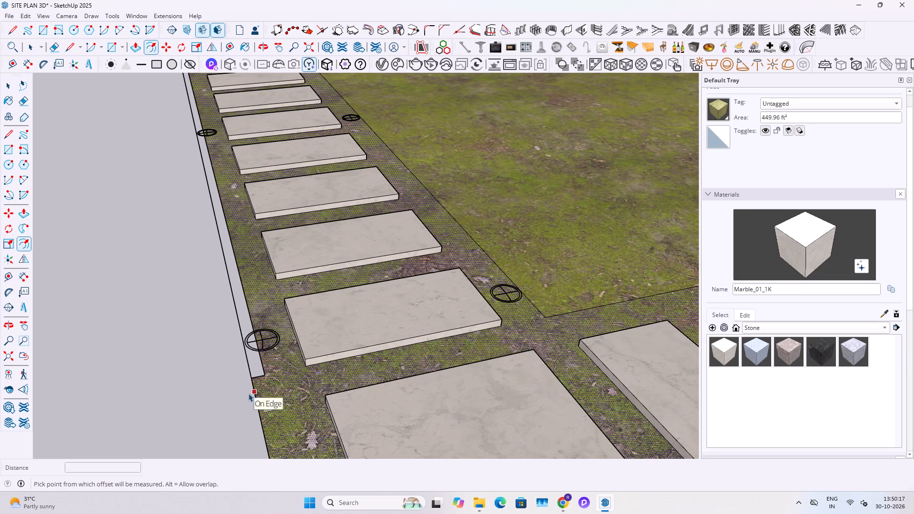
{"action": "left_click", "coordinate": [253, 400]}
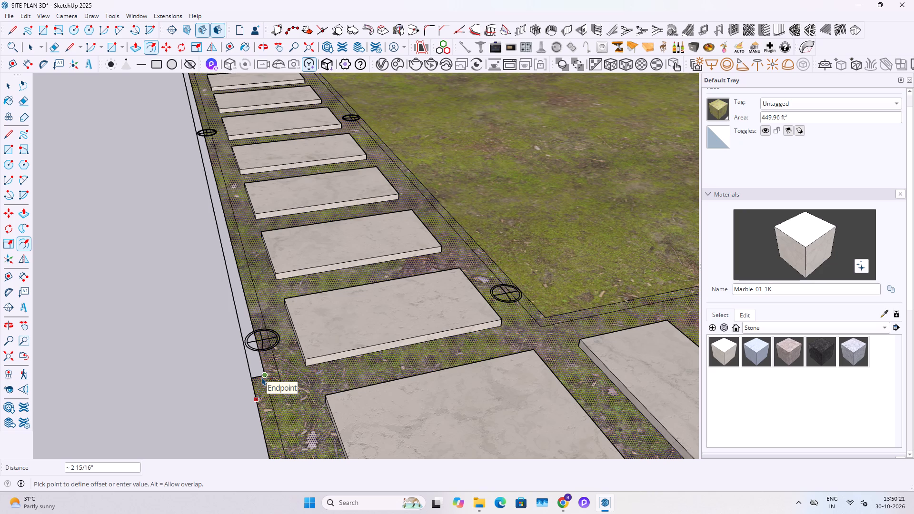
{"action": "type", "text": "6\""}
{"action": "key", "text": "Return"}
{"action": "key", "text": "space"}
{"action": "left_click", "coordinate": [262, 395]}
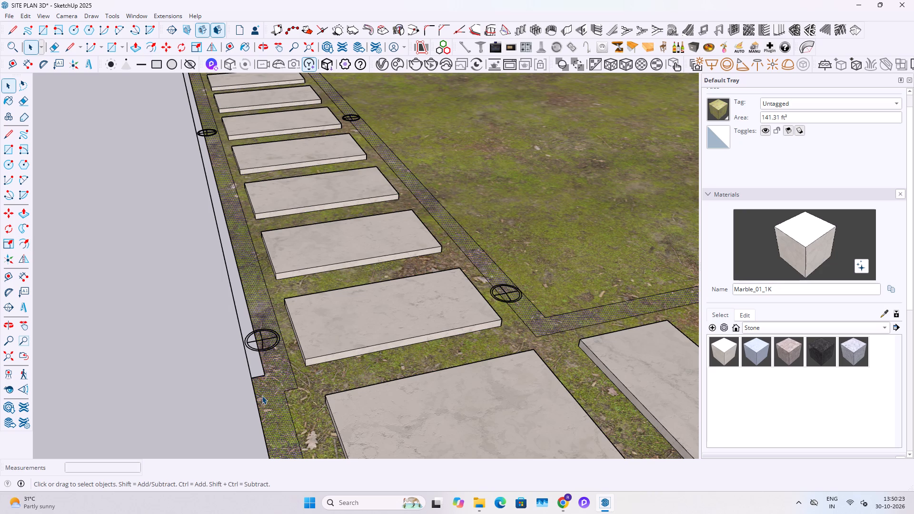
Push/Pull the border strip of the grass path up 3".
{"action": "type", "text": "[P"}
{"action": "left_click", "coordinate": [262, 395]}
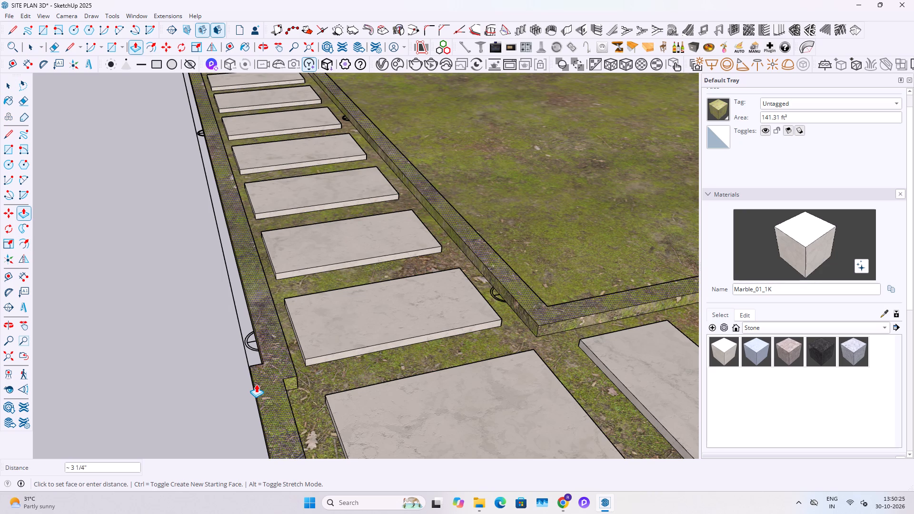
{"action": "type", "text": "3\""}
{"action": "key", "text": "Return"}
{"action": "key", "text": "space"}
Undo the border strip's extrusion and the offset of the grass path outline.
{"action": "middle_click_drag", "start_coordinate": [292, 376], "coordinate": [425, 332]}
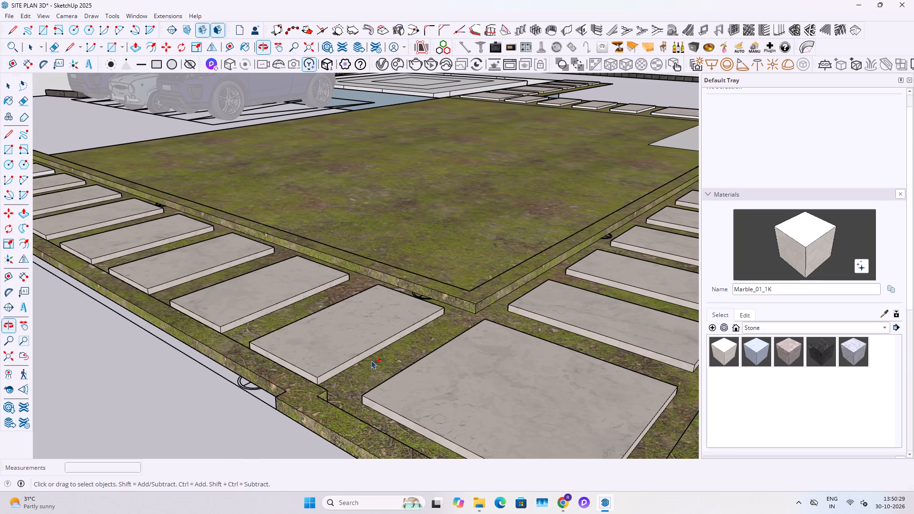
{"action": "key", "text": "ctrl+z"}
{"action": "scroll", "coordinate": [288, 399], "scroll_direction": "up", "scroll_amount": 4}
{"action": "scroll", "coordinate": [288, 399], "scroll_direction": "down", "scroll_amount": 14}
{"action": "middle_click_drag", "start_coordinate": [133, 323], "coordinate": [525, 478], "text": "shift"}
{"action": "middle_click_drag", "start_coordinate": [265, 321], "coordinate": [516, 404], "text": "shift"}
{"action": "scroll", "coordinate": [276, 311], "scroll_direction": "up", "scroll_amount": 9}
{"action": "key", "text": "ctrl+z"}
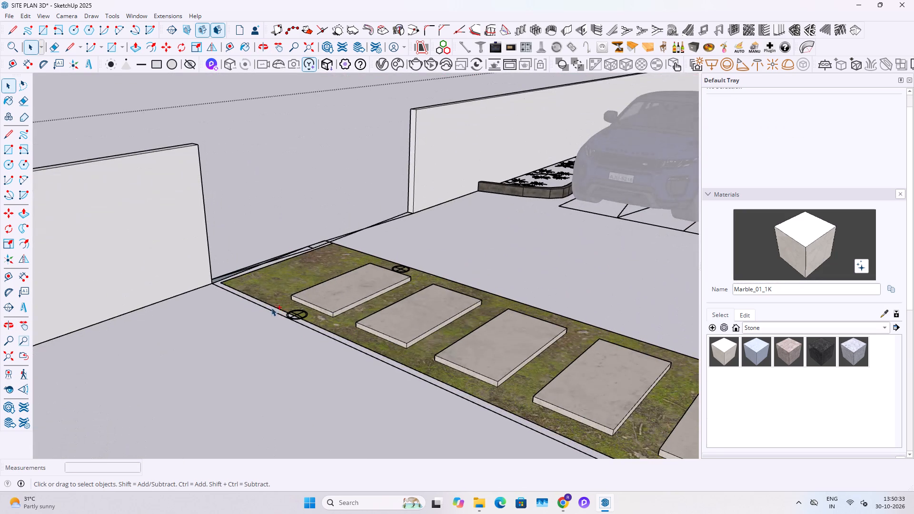
Draw a line about 2 15/16" long from the grass corner to the outer edge, closing the narrow strip beside the boundary wall.
{"action": "scroll", "coordinate": [252, 290], "scroll_direction": "up", "scroll_amount": 16}
{"action": "middle_click_drag", "start_coordinate": [206, 261], "coordinate": [237, 385]}
{"action": "scroll", "coordinate": [359, 346], "scroll_direction": "down", "scroll_amount": 5}
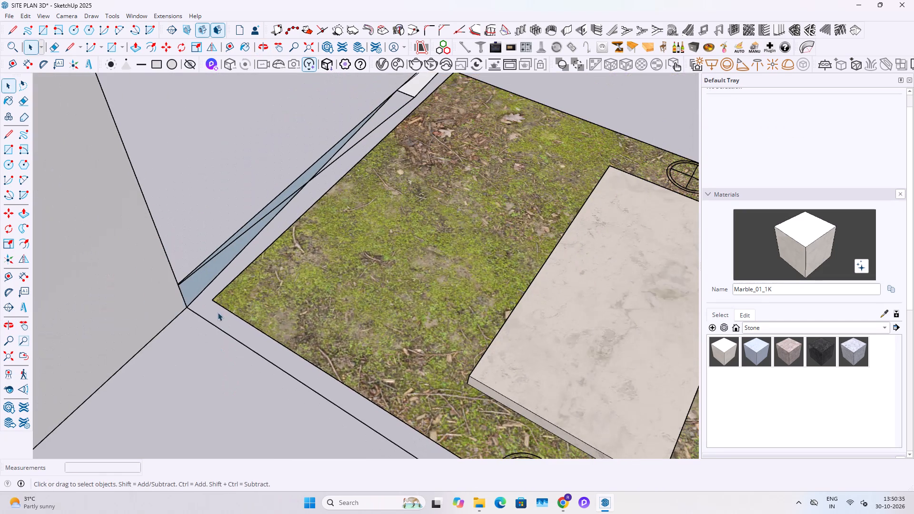
{"action": "left_click", "coordinate": [220, 301]}
{"action": "scroll", "coordinate": [228, 292], "scroll_direction": "up", "scroll_amount": 3}
{"action": "key", "text": "l"}
{"action": "left_click", "coordinate": [206, 305]}
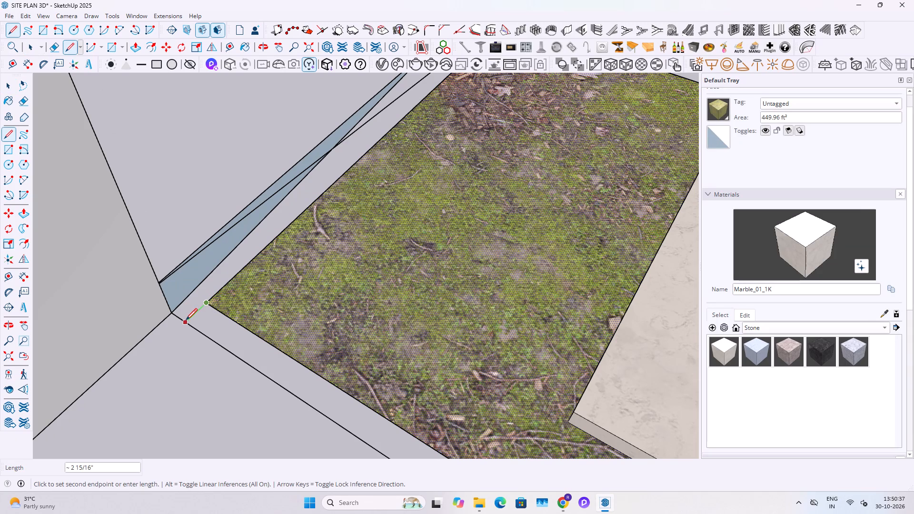
{"action": "left_click", "coordinate": [186, 322]}
{"action": "key", "text": "space"}
Erase the long edge dividing the narrow closed strip from the grass path face so they merge.
{"action": "left_click", "coordinate": [358, 321]}
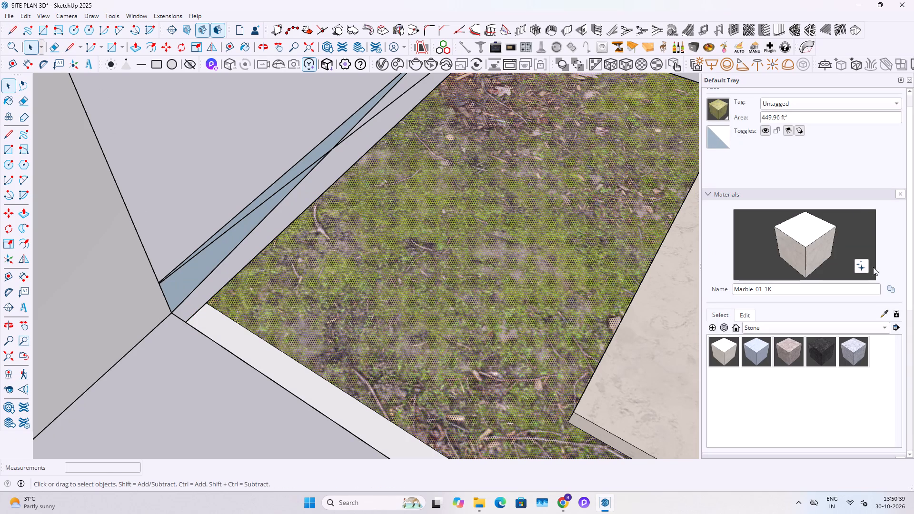
{"action": "left_click", "coordinate": [881, 316]}
{"action": "left_click", "coordinate": [468, 298]}
{"action": "key", "text": "e"}
{"action": "left_click_drag", "start_coordinate": [368, 392], "coordinate": [368, 411]}
{"action": "scroll", "coordinate": [344, 363], "scroll_direction": "down", "scroll_amount": 20}
{"action": "key", "text": "space"}
Erase the leftover short end edge of the narrow strip near the large square corner slab.
{"action": "middle_click_drag", "start_coordinate": [490, 369], "coordinate": [202, 212], "text": "shift"}
{"action": "scroll", "coordinate": [154, 197], "scroll_direction": "down", "scroll_amount": 9}
{"action": "middle_click_drag", "start_coordinate": [440, 347], "coordinate": [105, 173], "text": "shift"}
{"action": "scroll", "coordinate": [227, 276], "scroll_direction": "up", "scroll_amount": 7, "text": "shift"}
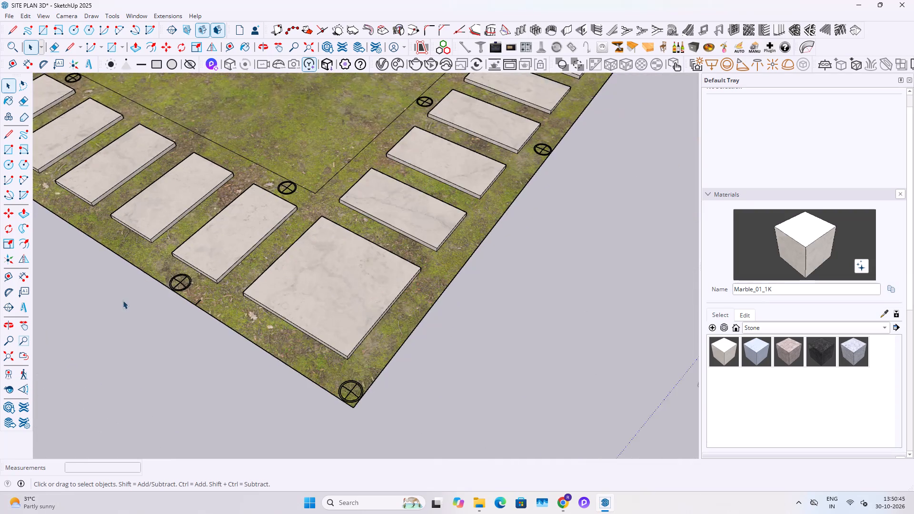
{"action": "scroll", "coordinate": [123, 300], "scroll_direction": "up", "scroll_amount": 5, "text": "shift"}
{"action": "key", "text": "e"}
{"action": "left_click_drag", "start_coordinate": [215, 292], "coordinate": [219, 300]}
{"action": "key", "text": "space"}
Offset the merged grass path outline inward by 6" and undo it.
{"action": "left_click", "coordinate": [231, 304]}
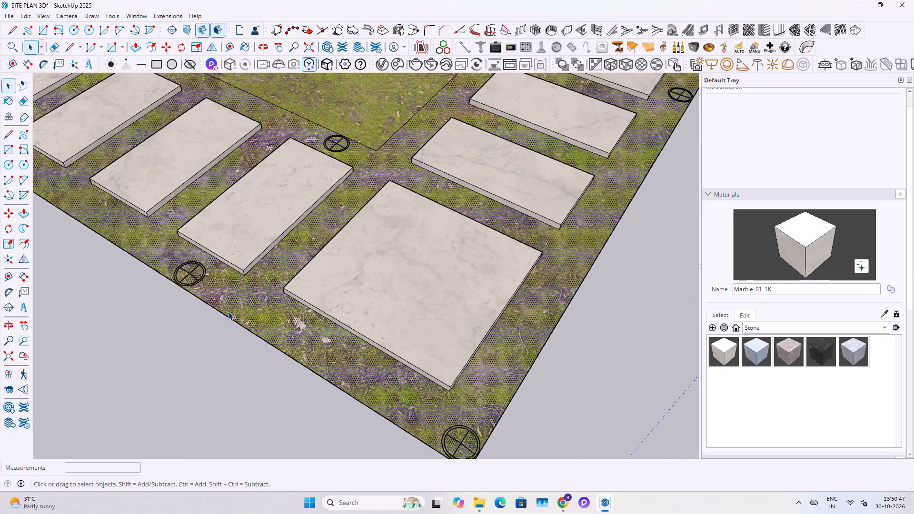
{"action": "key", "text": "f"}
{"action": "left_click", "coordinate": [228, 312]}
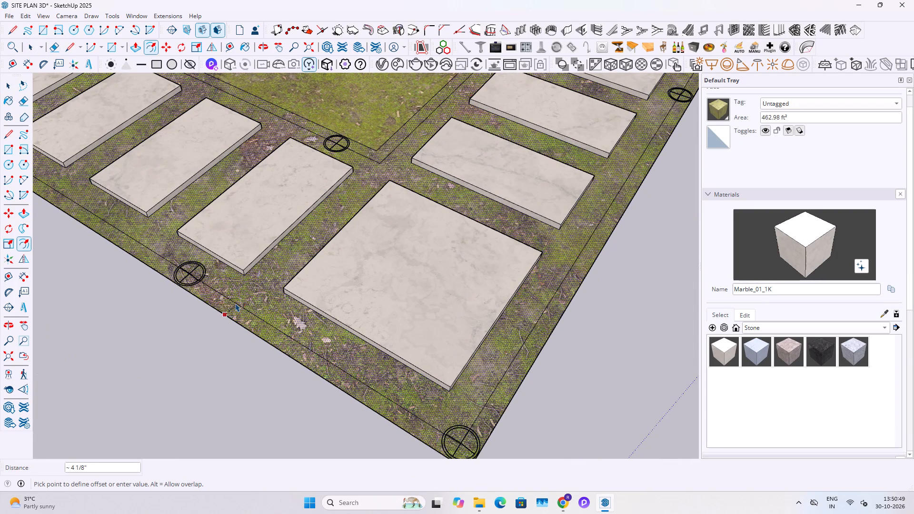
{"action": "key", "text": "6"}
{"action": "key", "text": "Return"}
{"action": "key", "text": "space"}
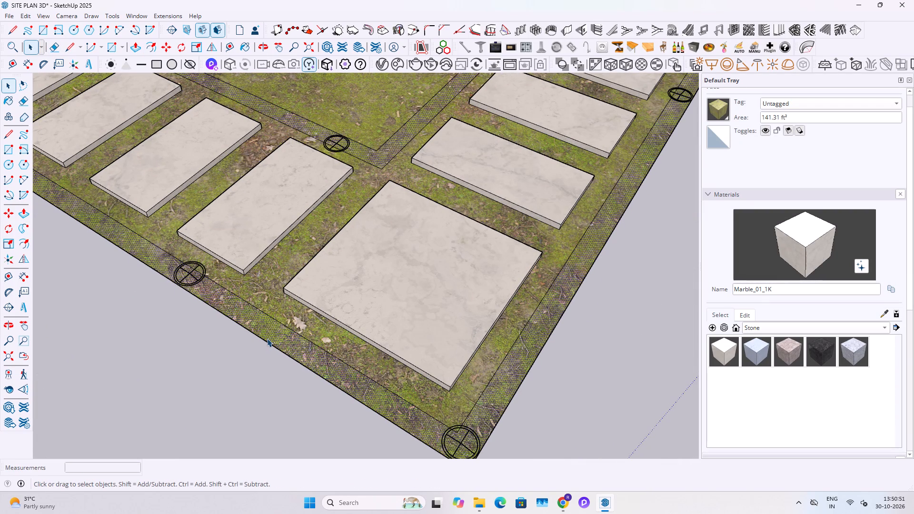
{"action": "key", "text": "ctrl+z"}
Offset the merged grass path outline inward by 4.5" to form a border strip.
{"action": "key", "text": "f"}
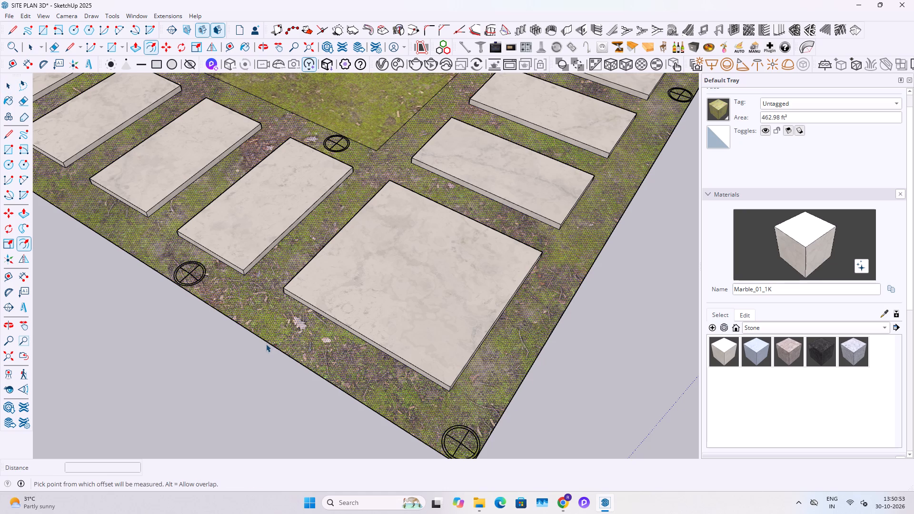
{"action": "left_click", "coordinate": [269, 339]}
{"action": "type", "text": "4.5\""}
{"action": "key", "text": "Return"}
{"action": "key", "text": "space"}
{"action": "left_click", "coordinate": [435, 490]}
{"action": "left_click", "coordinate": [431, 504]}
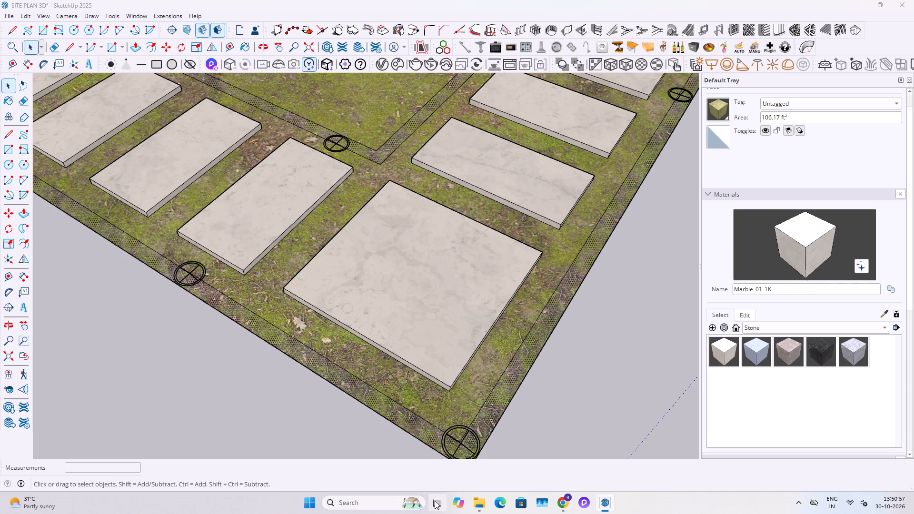
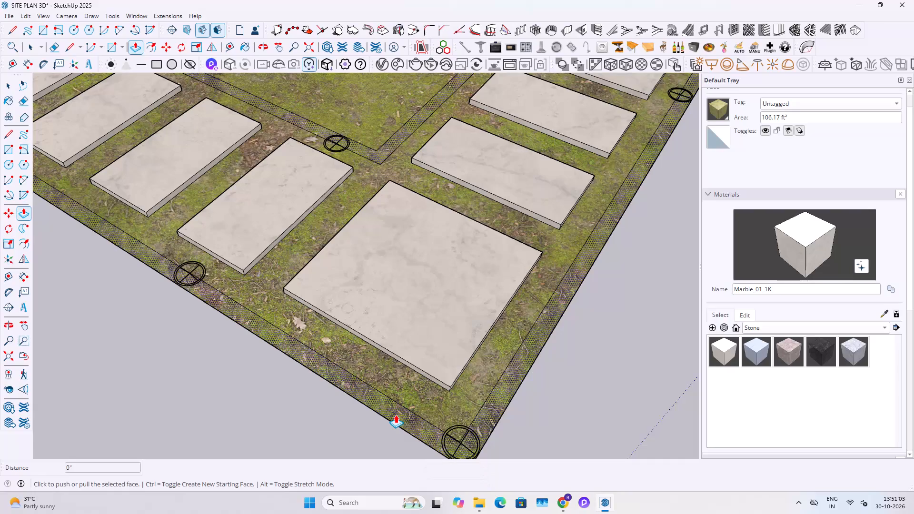
Push/Pull the border strip around the grass path up by 6" to form a raised curb.
{"action": "key", "text": "p"}
{"action": "left_click", "coordinate": [396, 415]}
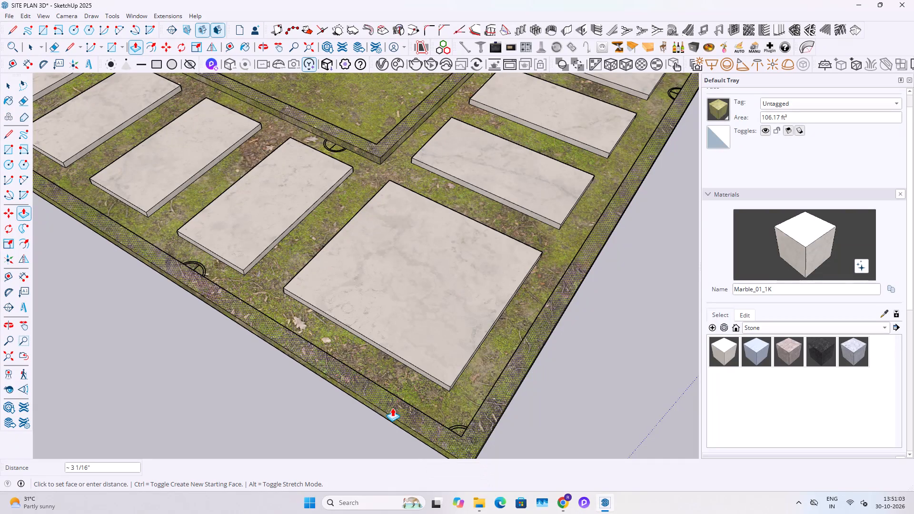
{"action": "type", "text": "6\""}
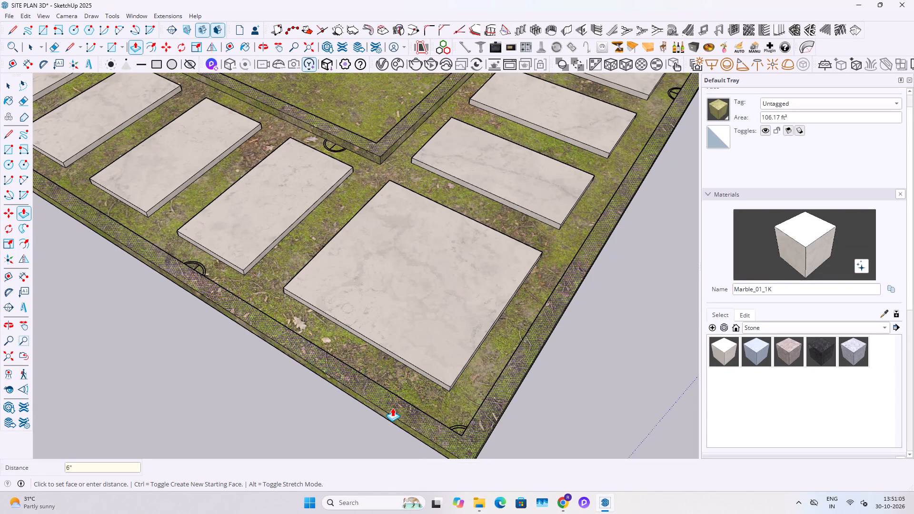
{"action": "key", "text": "Return"}
{"action": "scroll", "coordinate": [382, 410], "scroll_direction": "down", "scroll_amount": 3}
{"action": "middle_click_drag", "start_coordinate": [423, 385], "coordinate": [175, 356]}
{"action": "key", "text": "space"}
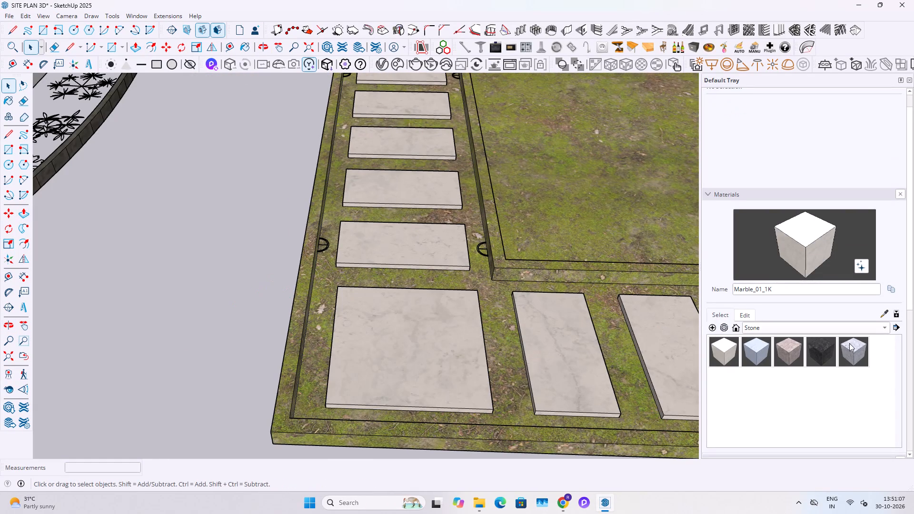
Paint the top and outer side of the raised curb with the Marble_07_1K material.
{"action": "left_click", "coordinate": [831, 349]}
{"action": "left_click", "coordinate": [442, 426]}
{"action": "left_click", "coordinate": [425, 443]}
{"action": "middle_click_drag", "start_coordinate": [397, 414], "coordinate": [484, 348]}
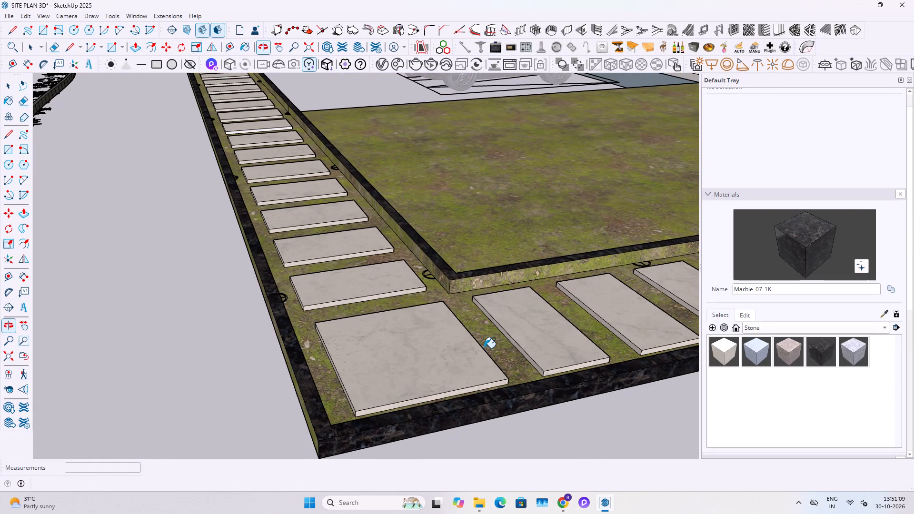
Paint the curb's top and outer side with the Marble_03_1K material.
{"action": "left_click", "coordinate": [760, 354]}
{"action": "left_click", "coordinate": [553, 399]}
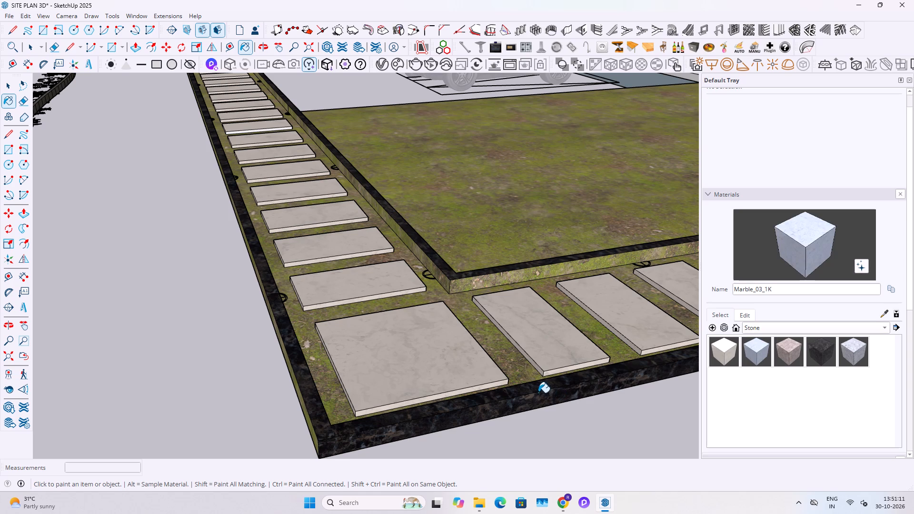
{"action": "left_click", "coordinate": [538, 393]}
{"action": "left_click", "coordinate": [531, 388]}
Paint the curb's top, outer sides and lawn-bordering inner faces with Marble_20_1K, continuing along the long path toward the parking area.
{"action": "left_click", "coordinate": [855, 351]}
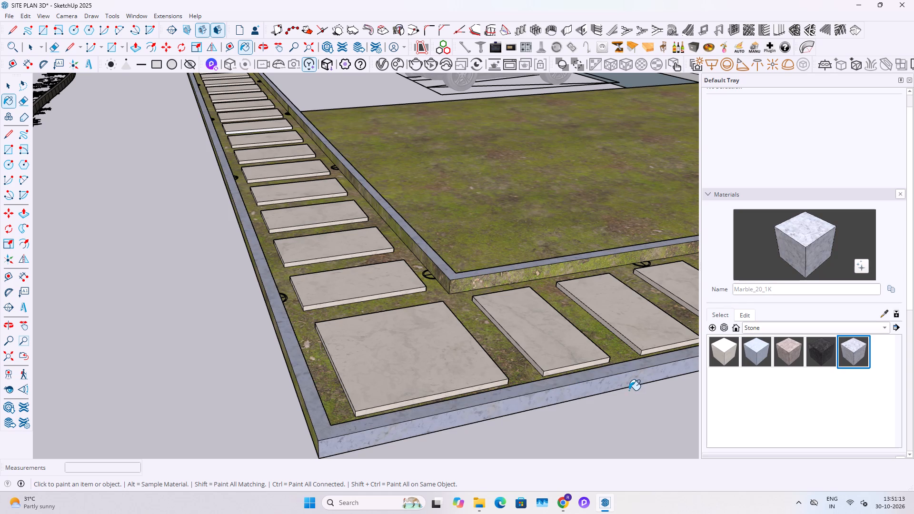
{"action": "left_click", "coordinate": [629, 383]}
{"action": "left_click", "coordinate": [622, 370]}
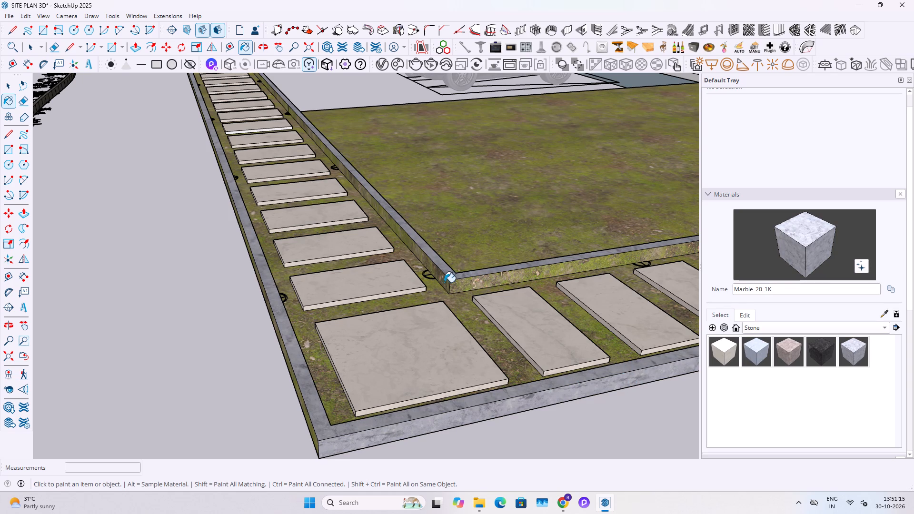
{"action": "left_click", "coordinate": [457, 284]}
{"action": "left_click", "coordinate": [441, 280]}
{"action": "middle_click_drag", "start_coordinate": [309, 353], "coordinate": [414, 294]}
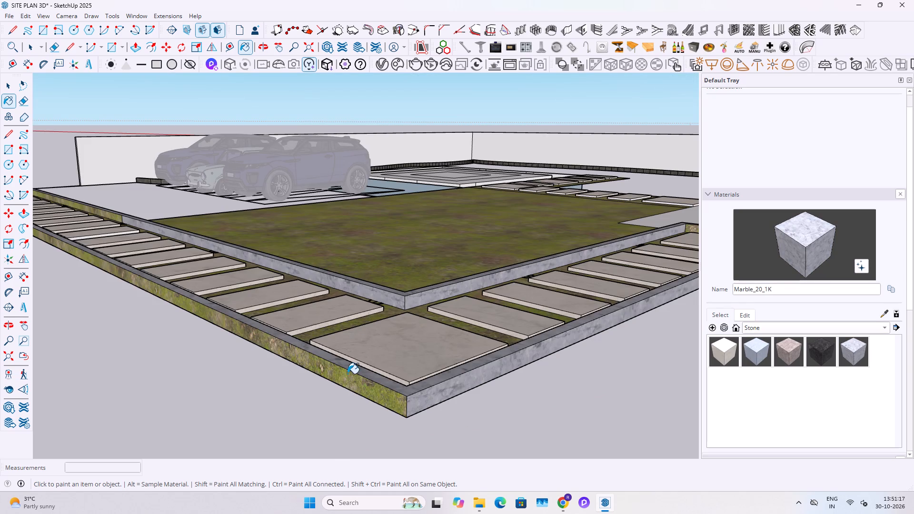
{"action": "left_click", "coordinate": [348, 374]}
{"action": "scroll", "coordinate": [348, 374], "scroll_direction": "down", "scroll_amount": 4}
{"action": "middle_click_drag", "start_coordinate": [254, 306], "coordinate": [617, 382], "text": "shift"}
{"action": "scroll", "coordinate": [431, 295], "scroll_direction": "up", "scroll_amount": 9}
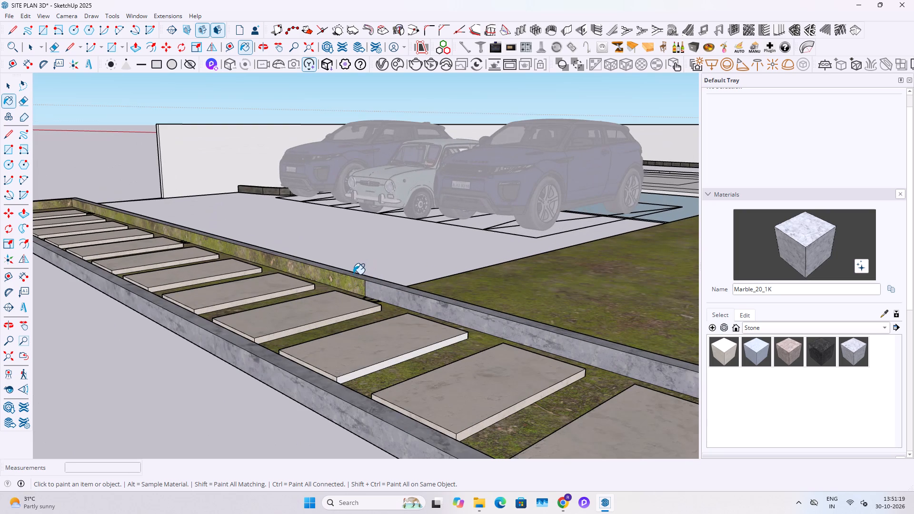
{"action": "left_click", "coordinate": [353, 277]}
{"action": "left_click", "coordinate": [346, 281]}
Place a guide line along the curb's inner top edge at the path end beside the boundary wall.
{"action": "scroll", "coordinate": [342, 281], "scroll_direction": "down", "scroll_amount": 6}
{"action": "middle_click_drag", "start_coordinate": [141, 248], "coordinate": [566, 371]}
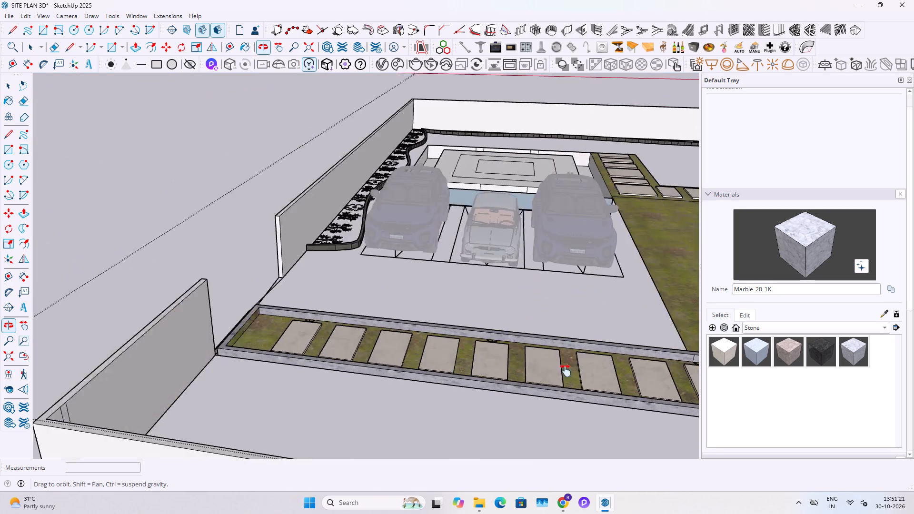
{"action": "middle_click_drag", "start_coordinate": [566, 371], "coordinate": [633, 389]}
{"action": "scroll", "coordinate": [419, 405], "scroll_direction": "up", "scroll_amount": 17}
{"action": "key", "text": "space"}
{"action": "key", "text": "t"}
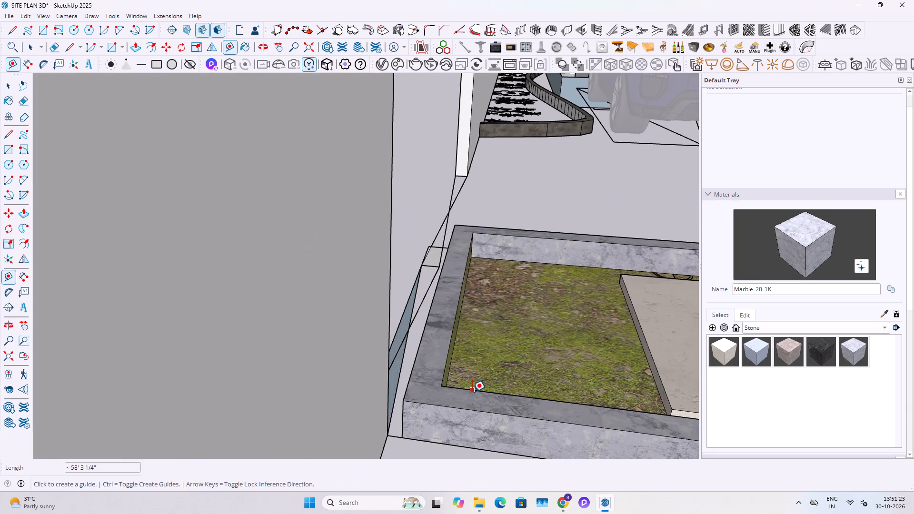
{"action": "double_click", "coordinate": [472, 392]}
{"action": "key", "text": "space"}
Draw two short lines across the curb top from its inner corners, separating the segment closing the path end.
{"action": "key", "text": "l"}
{"action": "left_click_drag", "start_coordinate": [444, 385], "coordinate": [439, 385]}
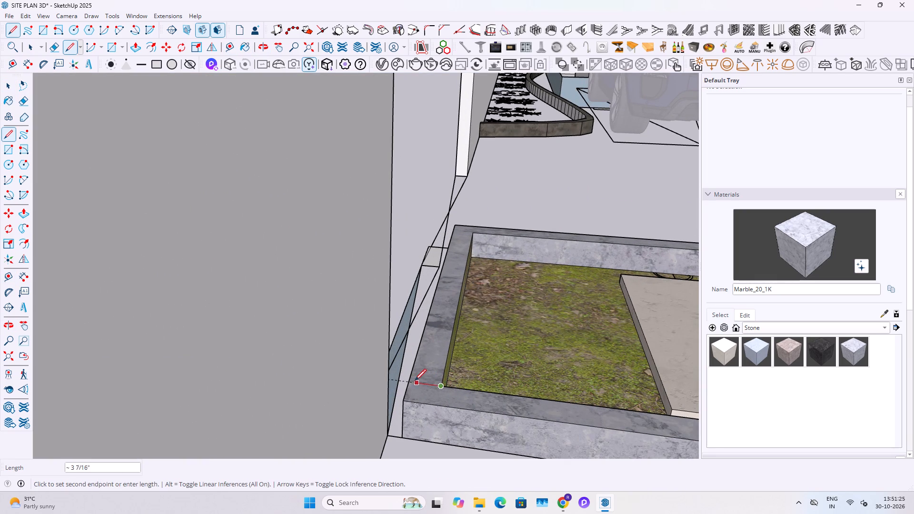
{"action": "left_click", "coordinate": [409, 381]}
{"action": "key", "text": "space"}
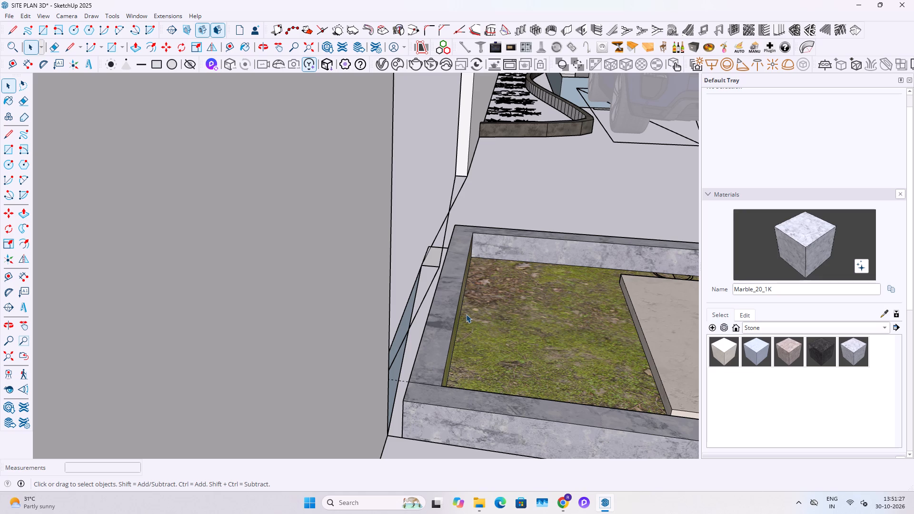
{"action": "key", "text": "l"}
{"action": "left_click", "coordinate": [477, 230]}
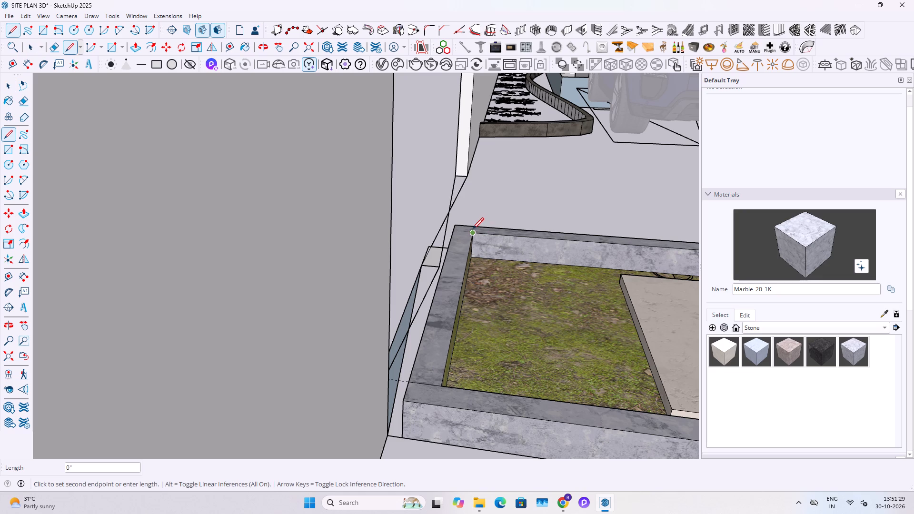
{"action": "left_click", "coordinate": [455, 226]}
{"action": "key", "text": "space"}
Push the separated curb end segment down 6" to the level of the grass.
{"action": "left_click", "coordinate": [443, 280]}
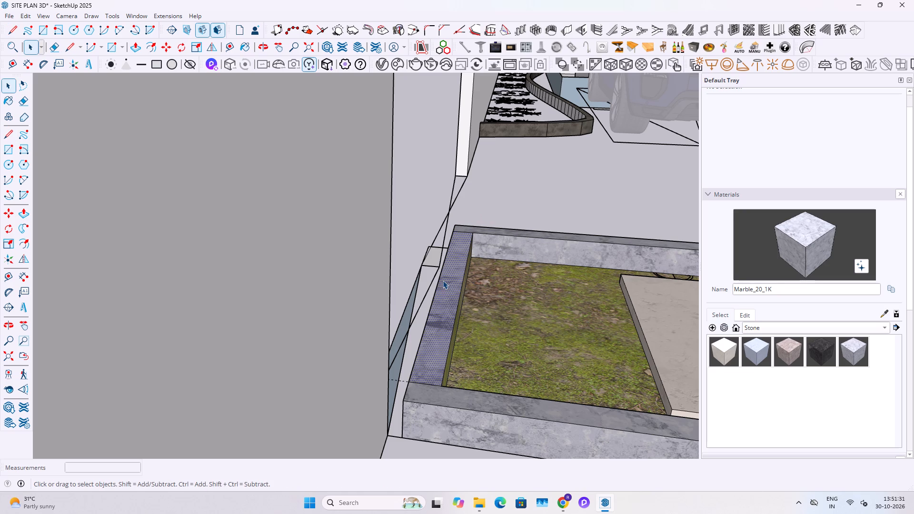
{"action": "key", "text": "p"}
{"action": "left_click", "coordinate": [443, 280]}
{"action": "left_click", "coordinate": [457, 315]}
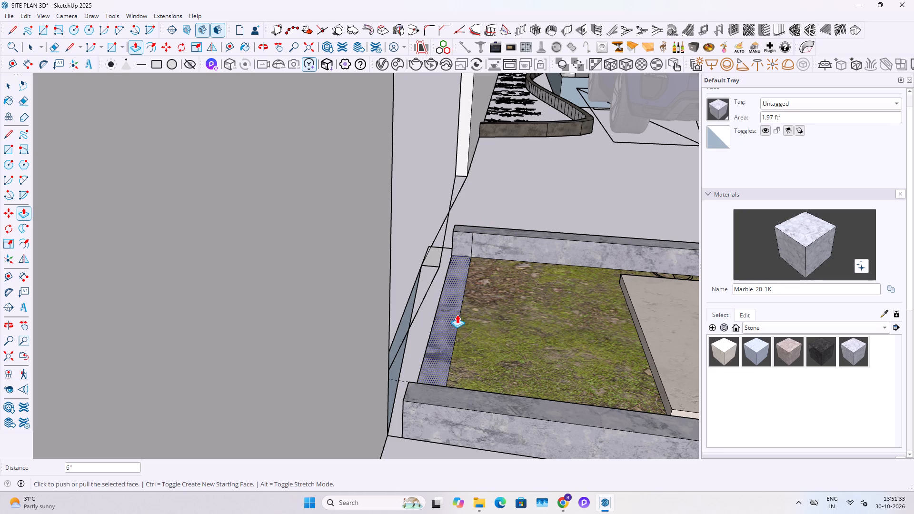
Erase the leftover edge between the lowered end segment and the grass path.
{"action": "key", "text": "space"}
{"action": "key", "text": "e"}
{"action": "left_click_drag", "start_coordinate": [465, 331], "coordinate": [451, 338]}
{"action": "scroll", "coordinate": [451, 338], "scroll_direction": "down", "scroll_amount": 7}
{"action": "key", "text": "space"}
Paint the curb's parking-side face and the opposite curb's inner face with Marble_20_1K.
{"action": "left_click", "coordinate": [793, 244]}
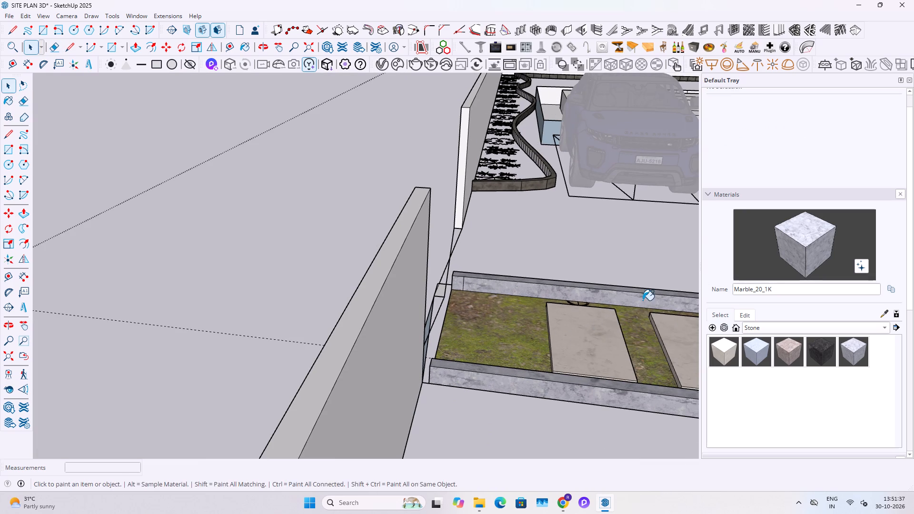
{"action": "middle_click_drag", "start_coordinate": [554, 346], "coordinate": [47, 346]}
{"action": "middle_click_drag", "start_coordinate": [89, 275], "coordinate": [378, 344], "text": "shift"}
{"action": "scroll", "coordinate": [360, 339], "scroll_direction": "up", "scroll_amount": 4, "text": "shift"}
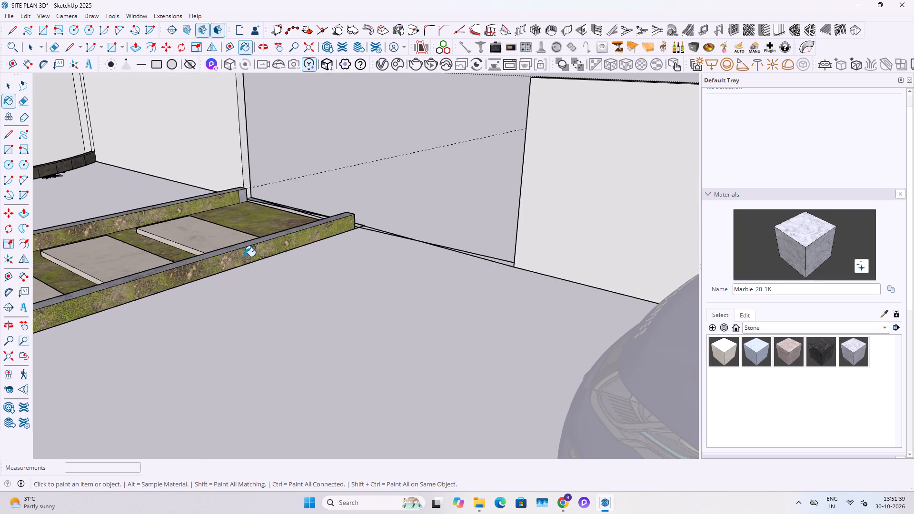
{"action": "left_click", "coordinate": [244, 257]}
{"action": "left_click", "coordinate": [184, 207]}
Erase the leftover short edges at the open ends of both long curbs near the boundary wall.
{"action": "middle_click_drag", "start_coordinate": [238, 253], "coordinate": [607, 249], "text": "shift"}
{"action": "scroll", "coordinate": [260, 253], "scroll_direction": "up", "scroll_amount": 1, "text": "shift"}
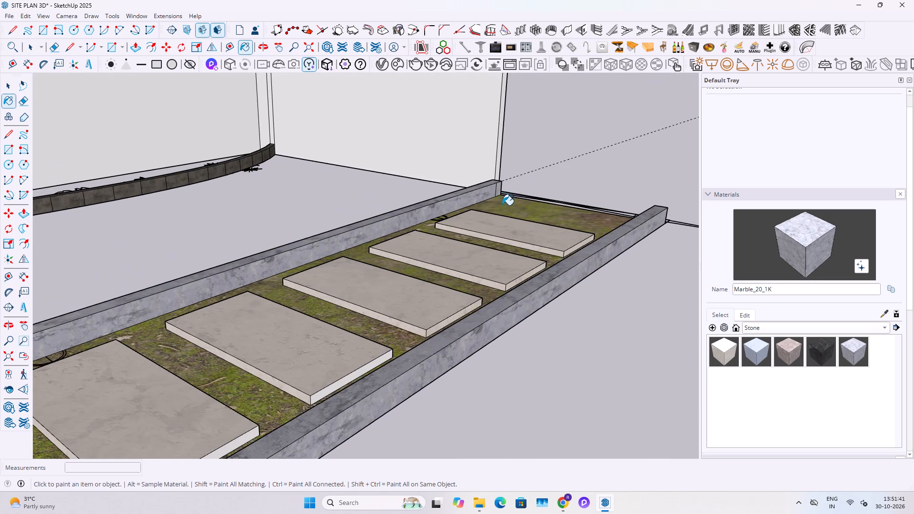
{"action": "scroll", "coordinate": [502, 203], "scroll_direction": "up", "scroll_amount": 6}
{"action": "key", "text": "e"}
{"action": "left_click_drag", "start_coordinate": [495, 185], "coordinate": [481, 184]}
{"action": "scroll", "coordinate": [491, 226], "scroll_direction": "down", "scroll_amount": 5}
{"action": "middle_click_drag", "start_coordinate": [503, 279], "coordinate": [579, 311], "text": "shift"}
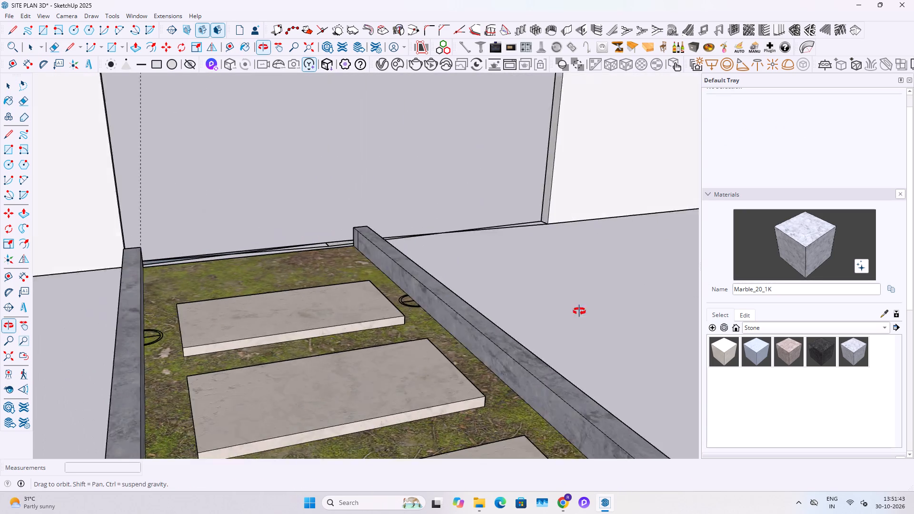
{"action": "middle_click_drag", "start_coordinate": [579, 311], "coordinate": [592, 310], "text": "shift"}
{"action": "scroll", "coordinate": [326, 243], "scroll_direction": "up", "scroll_amount": 5}
{"action": "left_click_drag", "start_coordinate": [347, 246], "coordinate": [335, 237]}
{"action": "scroll", "coordinate": [284, 264], "scroll_direction": "down", "scroll_amount": 6}
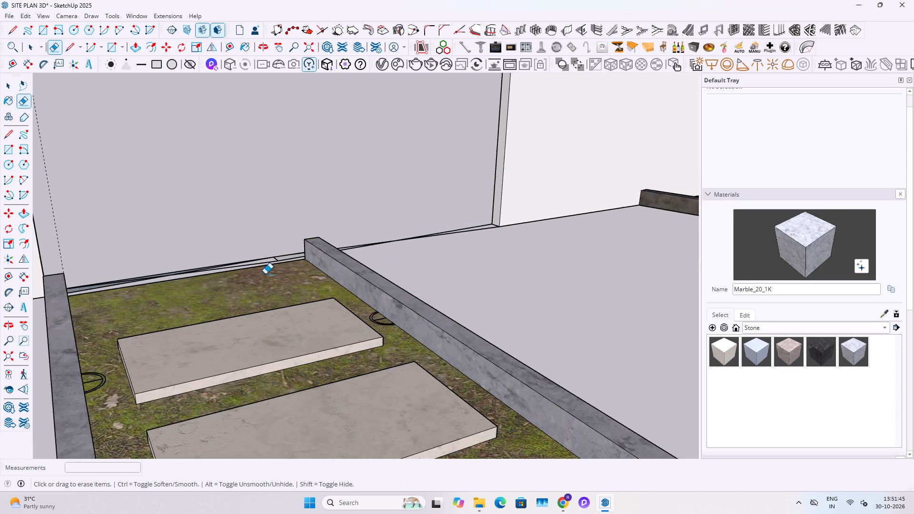
{"action": "scroll", "coordinate": [265, 274], "scroll_direction": "down", "scroll_amount": 15}
{"action": "key", "text": "space"}
Paint the lawn-side and inner curb faces of the path between the lawn and the pavilion court with Marble_20_1K.
{"action": "middle_click_drag", "start_coordinate": [388, 348], "coordinate": [279, 242]}
{"action": "scroll", "coordinate": [260, 247], "scroll_direction": "down", "scroll_amount": 7}
{"action": "middle_click_drag", "start_coordinate": [378, 322], "coordinate": [291, 280], "text": "shift"}
{"action": "scroll", "coordinate": [391, 311], "scroll_direction": "up", "scroll_amount": 2}
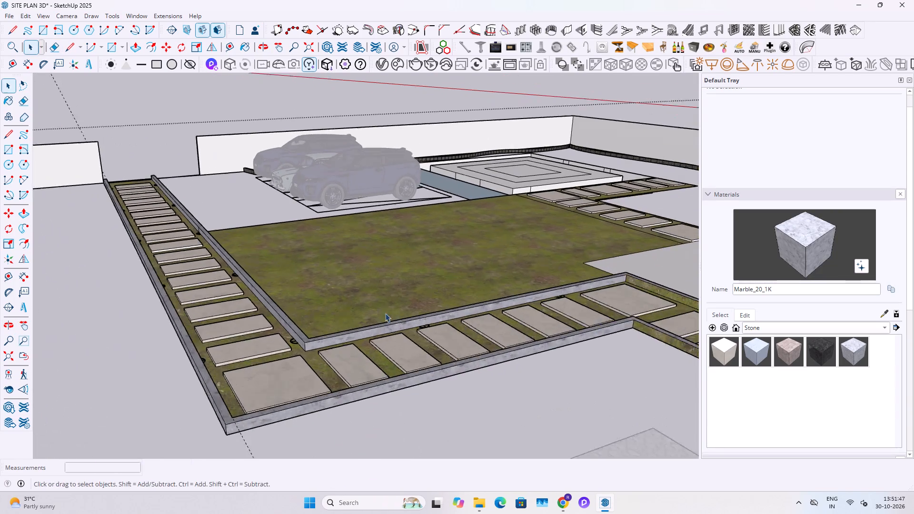
{"action": "scroll", "coordinate": [385, 313], "scroll_direction": "up", "scroll_amount": 2}
{"action": "middle_click_drag", "start_coordinate": [462, 323], "coordinate": [175, 316]}
{"action": "middle_click_drag", "start_coordinate": [213, 311], "coordinate": [122, 345], "text": "shift"}
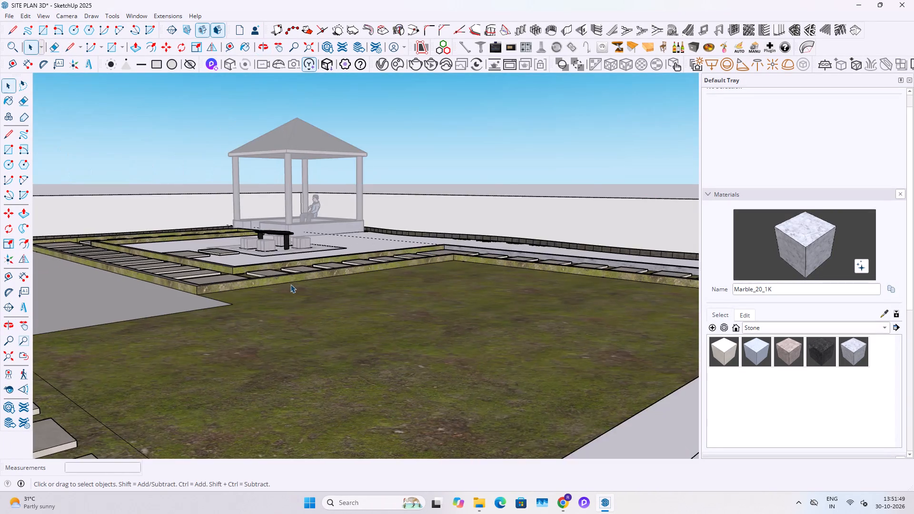
{"action": "scroll", "coordinate": [290, 284], "scroll_direction": "up", "scroll_amount": 4}
{"action": "left_click", "coordinate": [782, 259]}
{"action": "scroll", "coordinate": [486, 265], "scroll_direction": "up", "scroll_amount": 4}
{"action": "left_click", "coordinate": [565, 241]}
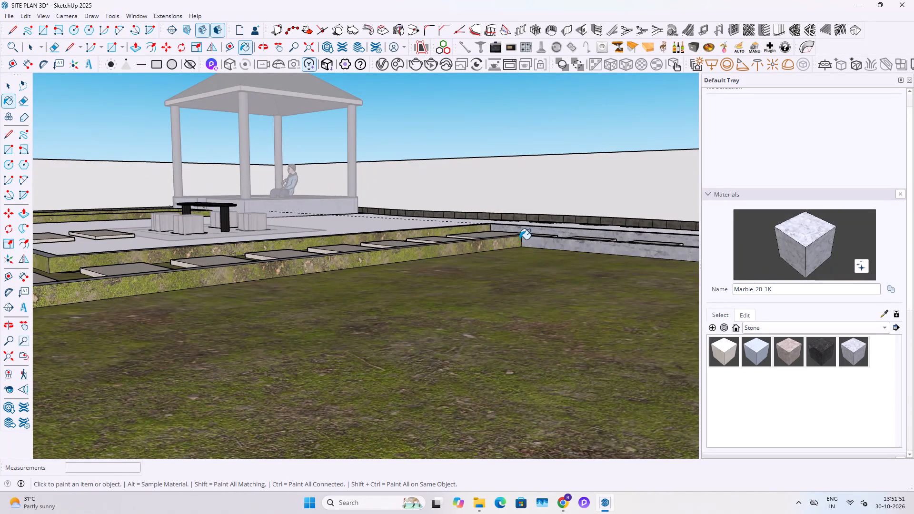
{"action": "left_click", "coordinate": [519, 239]}
{"action": "left_click", "coordinate": [454, 226]}
{"action": "left_click", "coordinate": [434, 231]}
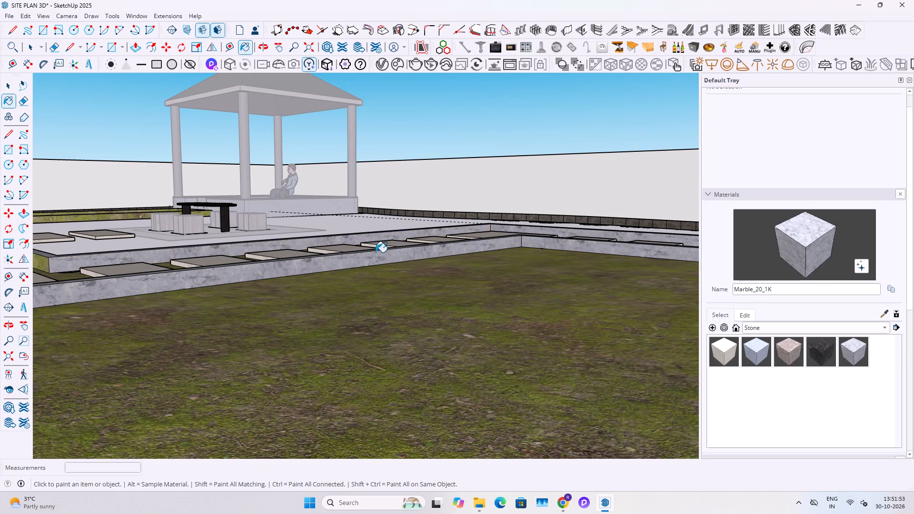
Paint the court-side and outer curb faces of the path along the grey paved area with Marble_20_1K.
{"action": "middle_click_drag", "start_coordinate": [376, 252], "coordinate": [697, 270]}
{"action": "scroll", "coordinate": [382, 314], "scroll_direction": "up", "scroll_amount": 2}
{"action": "left_click", "coordinate": [387, 275]}
{"action": "left_click", "coordinate": [361, 338]}
{"action": "scroll", "coordinate": [497, 322], "scroll_direction": "down", "scroll_amount": 4}
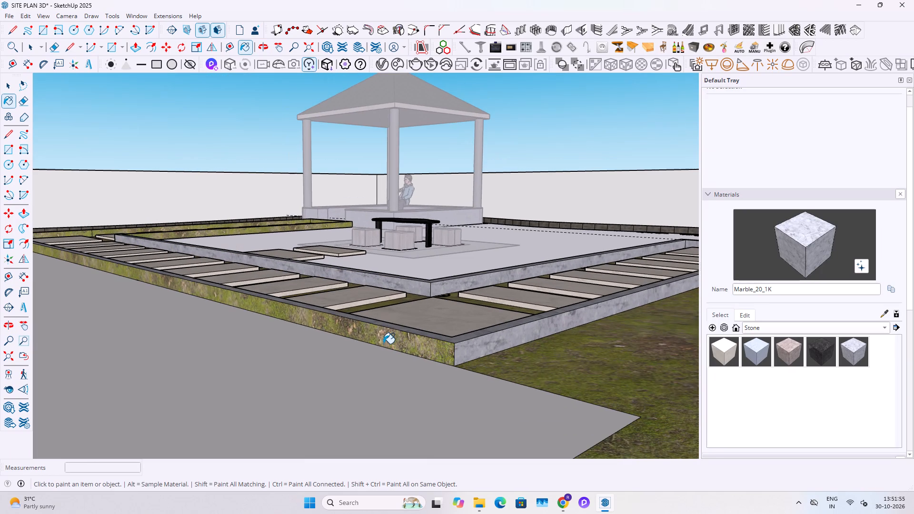
{"action": "left_click", "coordinate": [383, 344]}
Paint the inner curb faces of the path leading to the pavilion, including its end, with Marble_20_1K.
{"action": "scroll", "coordinate": [390, 338], "scroll_direction": "down", "scroll_amount": 5}
{"action": "middle_click_drag", "start_coordinate": [290, 331], "coordinate": [656, 417], "text": "shift"}
{"action": "scroll", "coordinate": [377, 301], "scroll_direction": "up", "scroll_amount": 8}
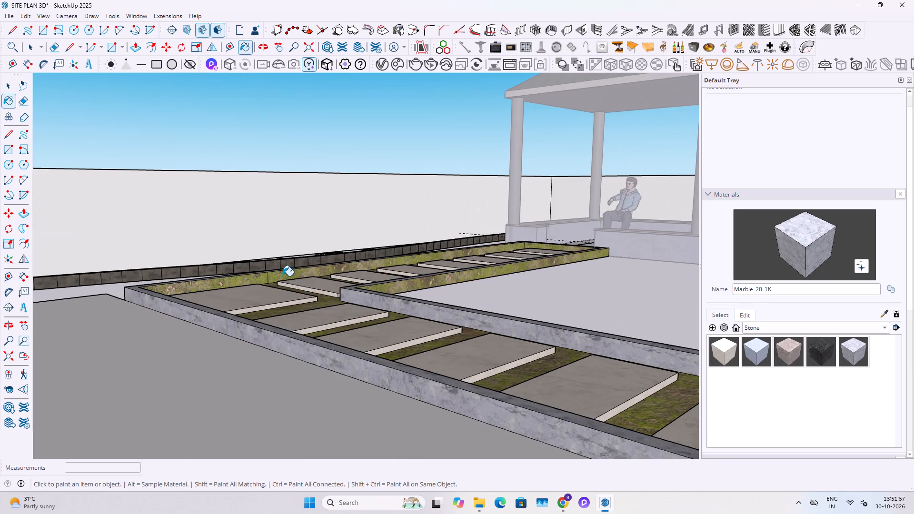
{"action": "left_click", "coordinate": [282, 276]}
{"action": "left_click", "coordinate": [253, 277]}
{"action": "middle_click_drag", "start_coordinate": [269, 290], "coordinate": [424, 349]}
{"action": "scroll", "coordinate": [516, 336], "scroll_direction": "up", "scroll_amount": 6}
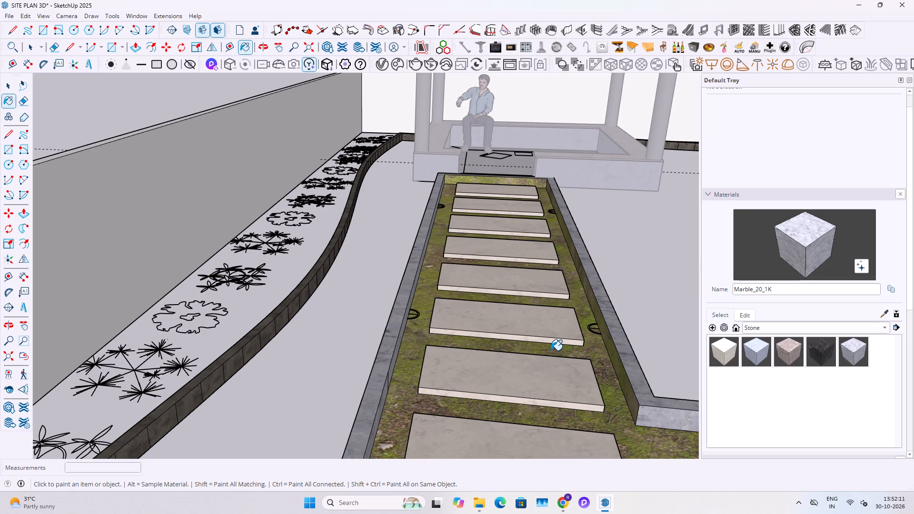
{"action": "scroll", "coordinate": [413, 280], "scroll_direction": "up", "scroll_amount": 2}
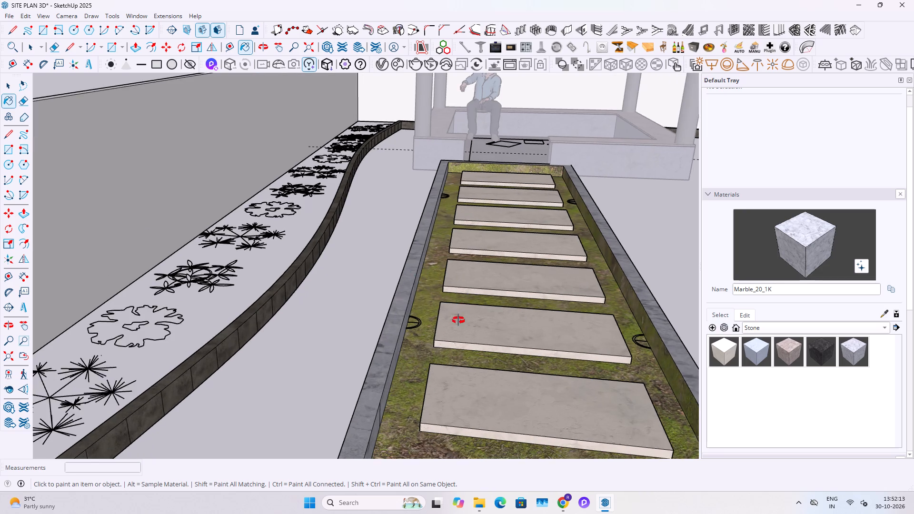
{"action": "middle_click_drag", "start_coordinate": [485, 320], "coordinate": [278, 320]}
{"action": "left_click", "coordinate": [499, 232]}
{"action": "left_click", "coordinate": [524, 193]}
Paint the remaining grass-textured inner curb face at the pavilion end of the path with Marble_20_1K.
{"action": "middle_click_drag", "start_coordinate": [549, 202], "coordinate": [221, 308]}
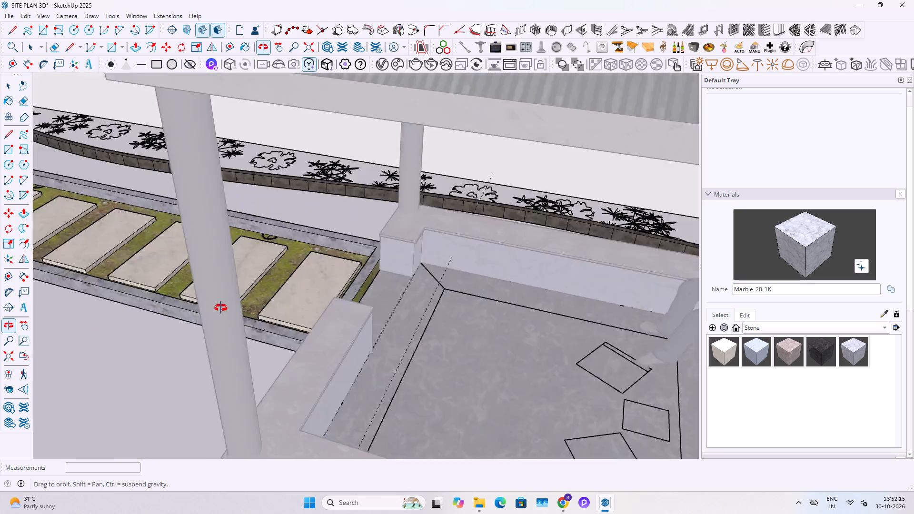
{"action": "middle_click_drag", "start_coordinate": [221, 308], "coordinate": [219, 308]}
{"action": "middle_click_drag", "start_coordinate": [122, 314], "coordinate": [913, 251], "text": "shift"}
{"action": "middle_click_drag", "start_coordinate": [450, 307], "coordinate": [669, 307], "text": "shift"}
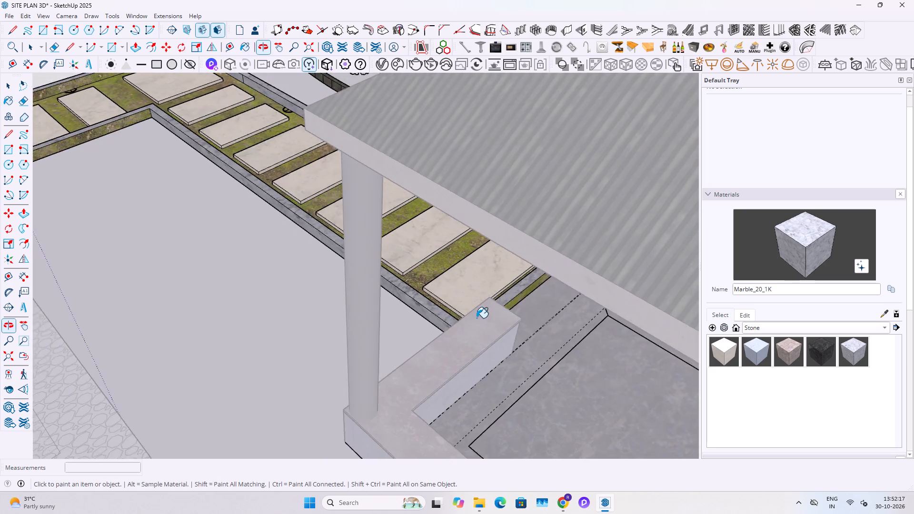
{"action": "scroll", "coordinate": [477, 318], "scroll_direction": "up", "scroll_amount": 12}
{"action": "key", "text": "space"}
{"action": "middle_click_drag", "start_coordinate": [515, 310], "coordinate": [251, 379]}
{"action": "scroll", "coordinate": [170, 342], "scroll_direction": "up", "scroll_amount": 4}
{"action": "middle_click_drag", "start_coordinate": [207, 328], "coordinate": [402, 321]}
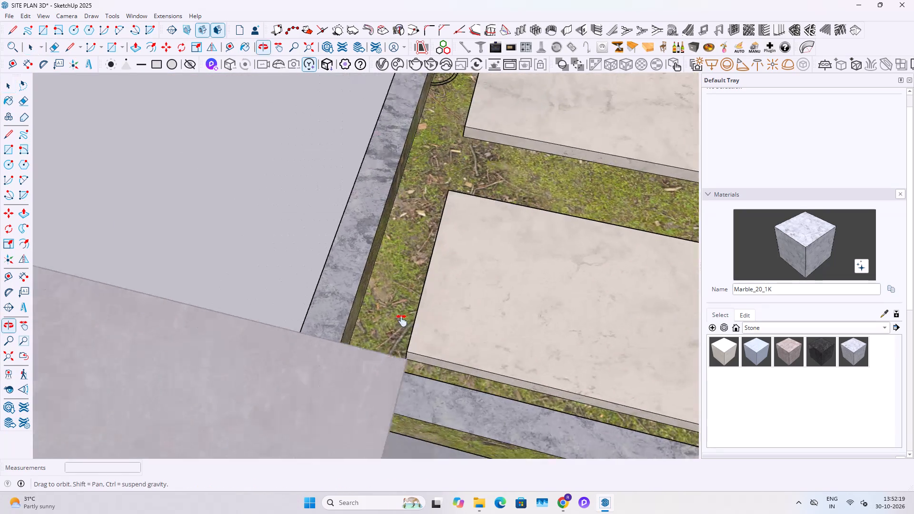
{"action": "middle_click_drag", "start_coordinate": [402, 321], "coordinate": [199, 373]}
{"action": "scroll", "coordinate": [396, 296], "scroll_direction": "up", "scroll_amount": 3}
{"action": "middle_click_drag", "start_coordinate": [428, 308], "coordinate": [188, 256]}
{"action": "left_click", "coordinate": [796, 257]}
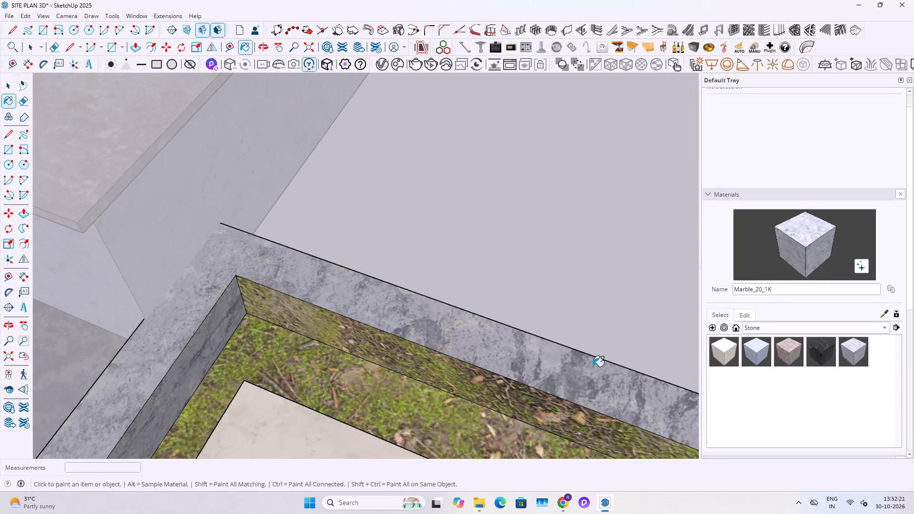
{"action": "left_click", "coordinate": [566, 405]}
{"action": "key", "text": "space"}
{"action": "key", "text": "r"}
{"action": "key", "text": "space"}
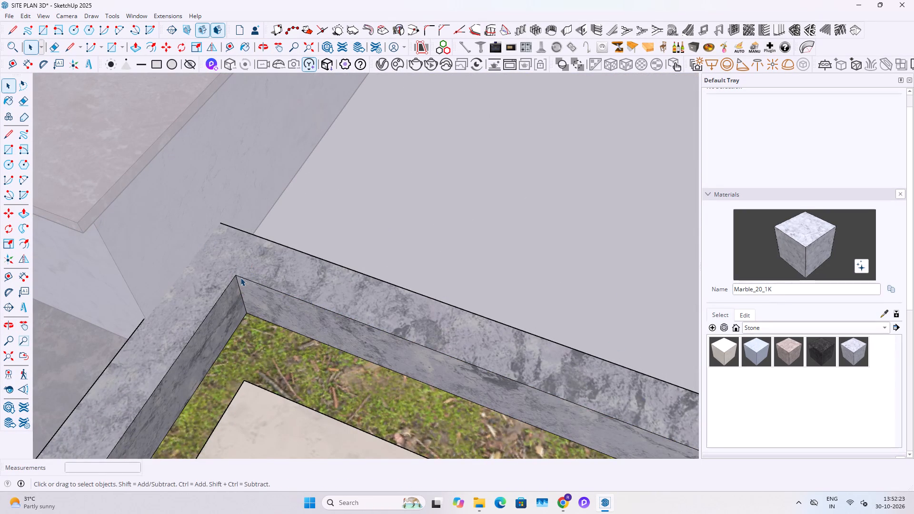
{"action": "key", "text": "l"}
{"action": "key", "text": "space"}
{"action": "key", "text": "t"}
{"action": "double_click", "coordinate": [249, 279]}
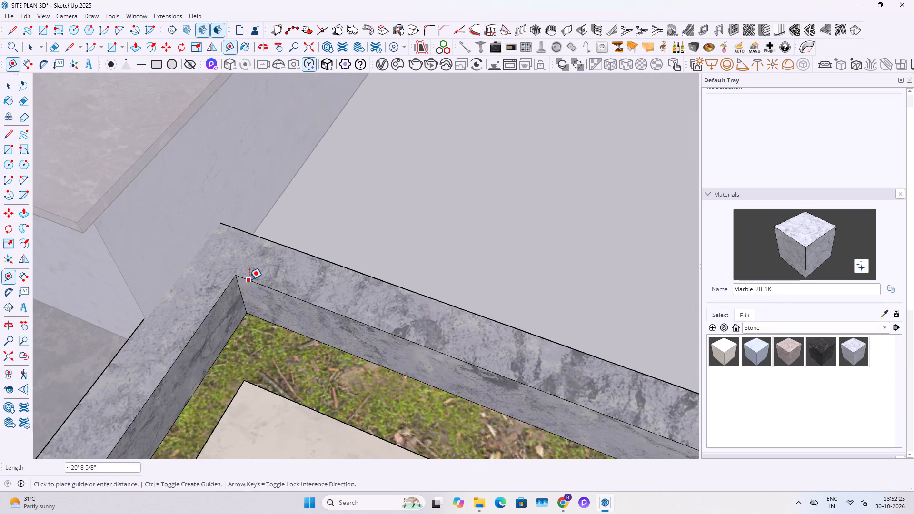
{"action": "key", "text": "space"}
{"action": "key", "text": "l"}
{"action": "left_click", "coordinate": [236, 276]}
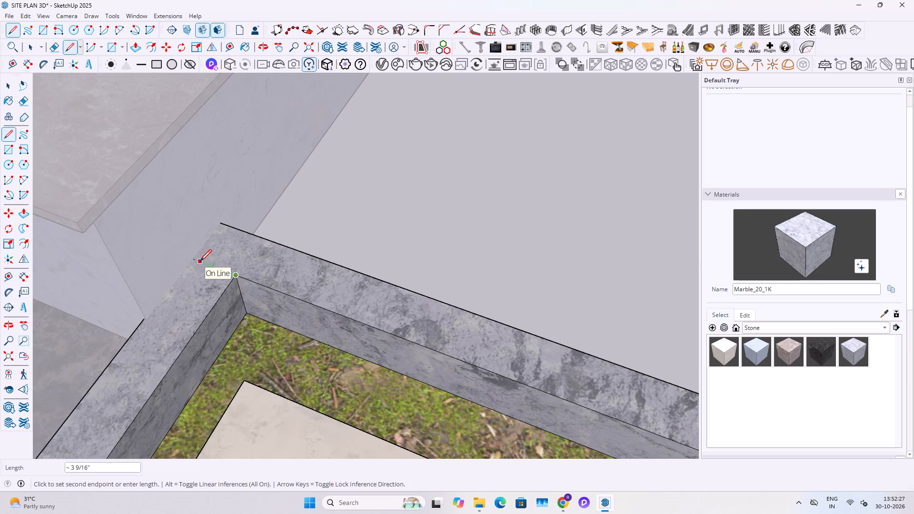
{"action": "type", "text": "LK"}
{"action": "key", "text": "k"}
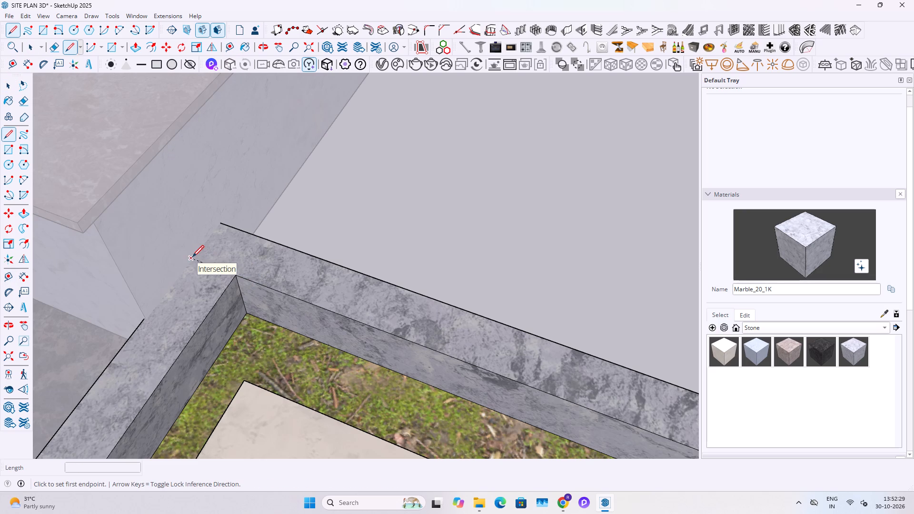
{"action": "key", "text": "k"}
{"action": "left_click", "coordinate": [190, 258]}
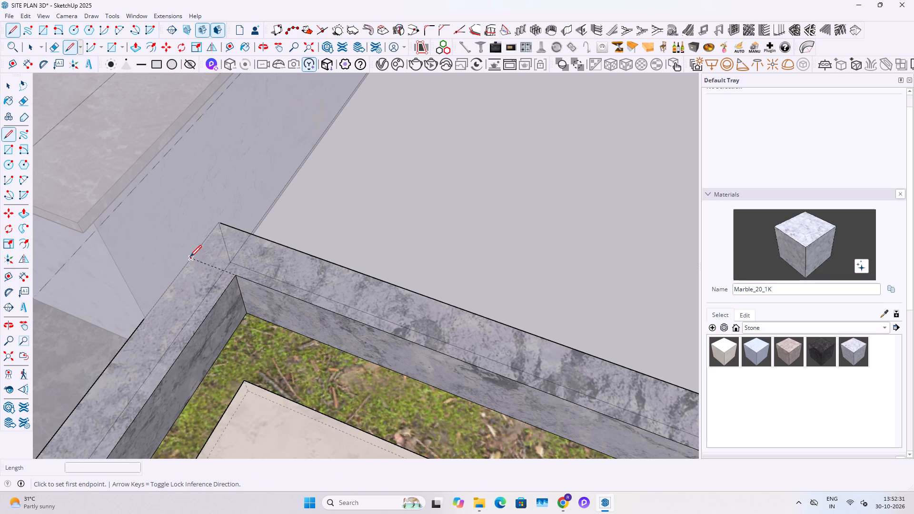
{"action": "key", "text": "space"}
Draw dividing lines across the curb top at both corners of the path's pavilion end to separate the end strip.
{"action": "scroll", "coordinate": [308, 267], "scroll_direction": "down", "scroll_amount": 5}
{"action": "middle_click_drag", "start_coordinate": [340, 295], "coordinate": [223, 312]}
{"action": "middle_click_drag", "start_coordinate": [257, 308], "coordinate": [424, 316], "text": "shift"}
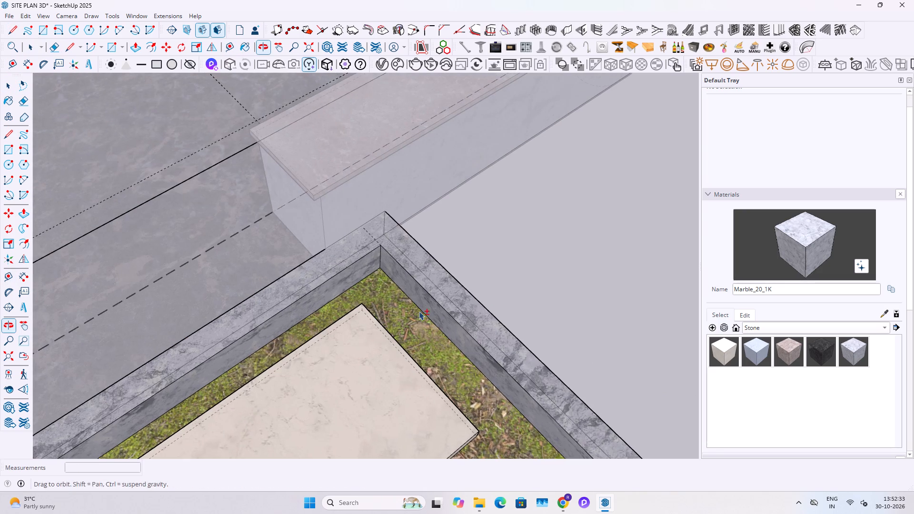
{"action": "left_click", "coordinate": [359, 241]}
{"action": "key", "text": "l"}
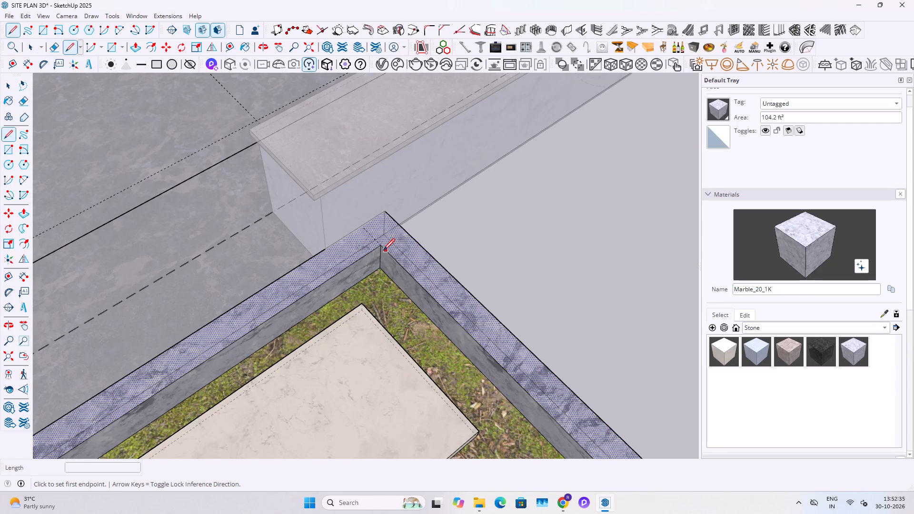
{"action": "left_click", "coordinate": [382, 248]}
{"action": "left_click", "coordinate": [361, 230]}
{"action": "key", "text": "space"}
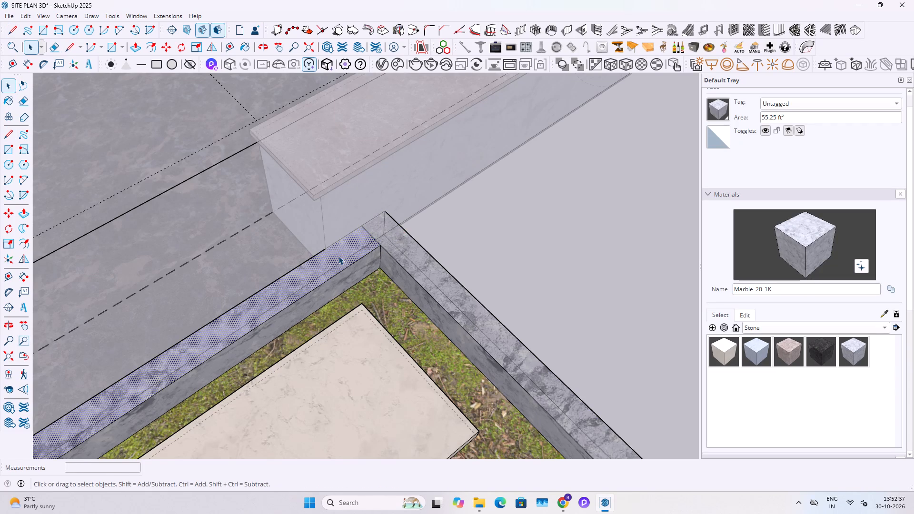
{"action": "left_click", "coordinate": [338, 256]}
{"action": "scroll", "coordinate": [375, 257], "scroll_direction": "down", "scroll_amount": 4}
{"action": "middle_click_drag", "start_coordinate": [314, 268], "coordinate": [555, 247], "text": "shift"}
{"action": "scroll", "coordinate": [383, 323], "scroll_direction": "up", "scroll_amount": 4}
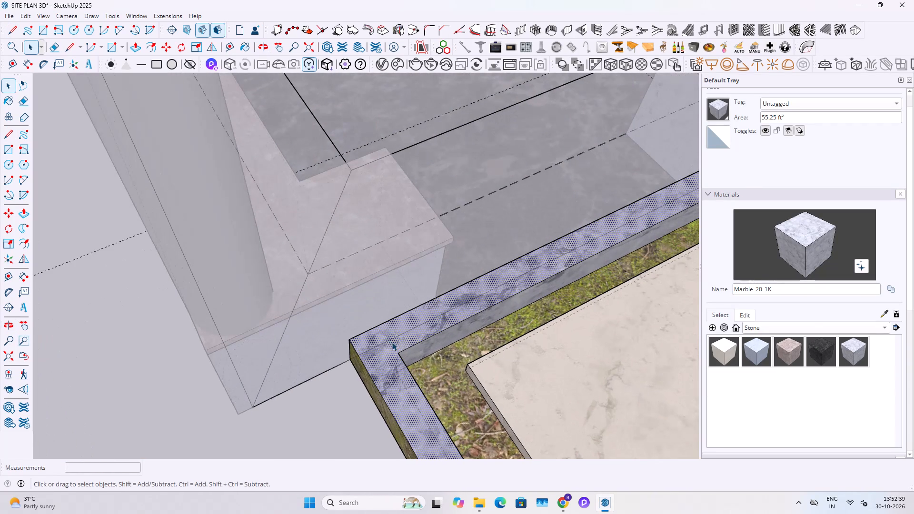
{"action": "key", "text": "l"}
{"action": "left_click_drag", "start_coordinate": [403, 354], "coordinate": [398, 352]}
{"action": "left_click", "coordinate": [376, 324]}
{"action": "key", "text": "space"}
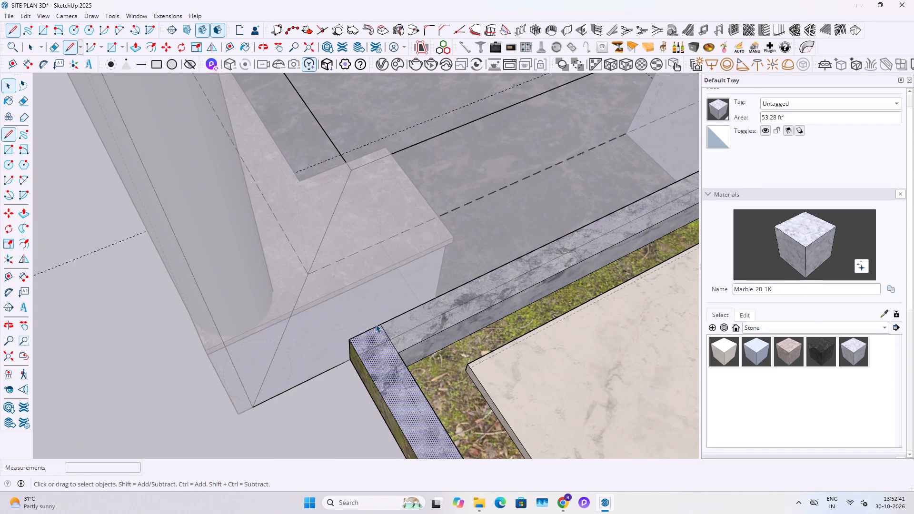
{"action": "type", "text": "K"}
Push the separated curb strip at the pavilion entrance down 6" and erase its leftover edge.
{"action": "left_click", "coordinate": [425, 324]}
{"action": "key", "text": "p"}
{"action": "left_click", "coordinate": [425, 324]}
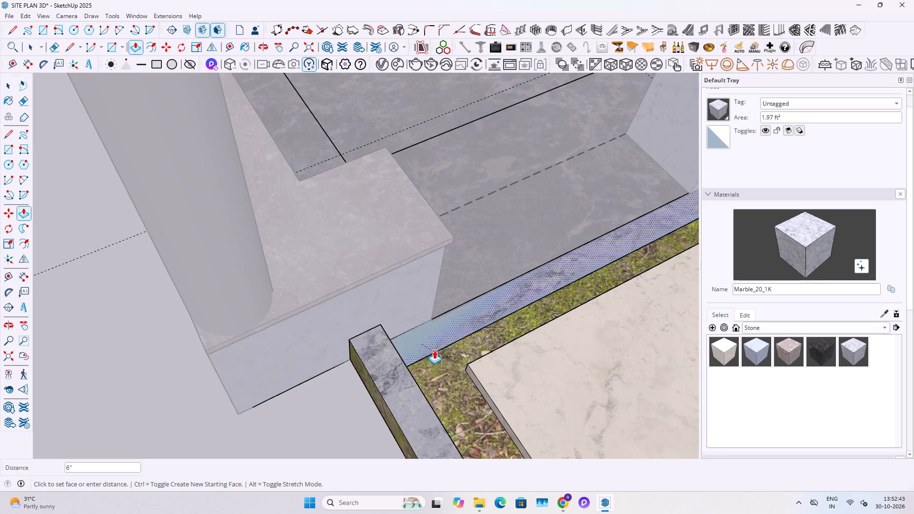
{"action": "left_click", "coordinate": [434, 352]}
{"action": "key", "text": "space"}
{"action": "key", "text": "e"}
{"action": "left_click_drag", "start_coordinate": [440, 342], "coordinate": [451, 356]}
{"action": "key", "text": "space"}
{"action": "scroll", "coordinate": [449, 356], "scroll_direction": "down", "scroll_amount": 4}
{"action": "middle_click_drag", "start_coordinate": [402, 361], "coordinate": [610, 300]}
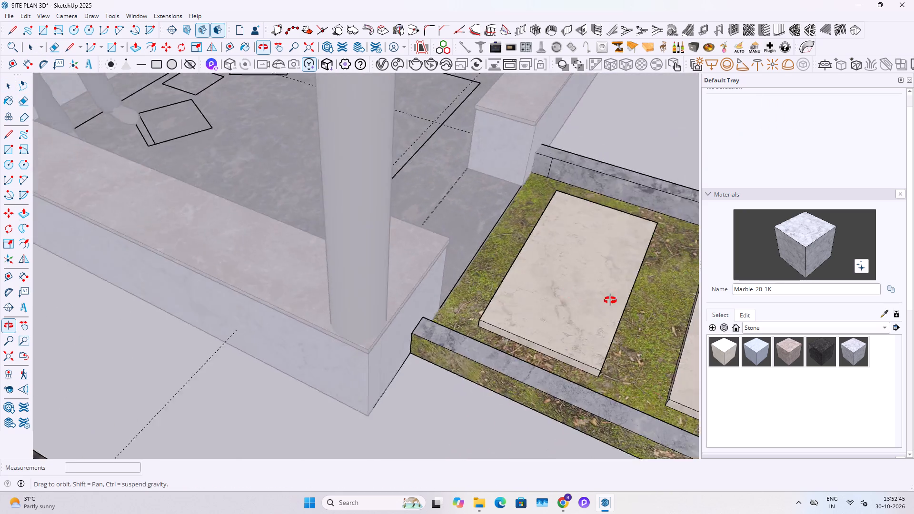
{"action": "middle_click_drag", "start_coordinate": [610, 300], "coordinate": [515, 326]}
{"action": "key", "text": "space"}
{"action": "key", "text": "Escape"}
{"action": "scroll", "coordinate": [277, 339], "scroll_direction": "down", "scroll_amount": 16}
{"action": "key", "text": "Escape"}
{"action": "middle_click_drag", "start_coordinate": [443, 343], "coordinate": [509, 245]}
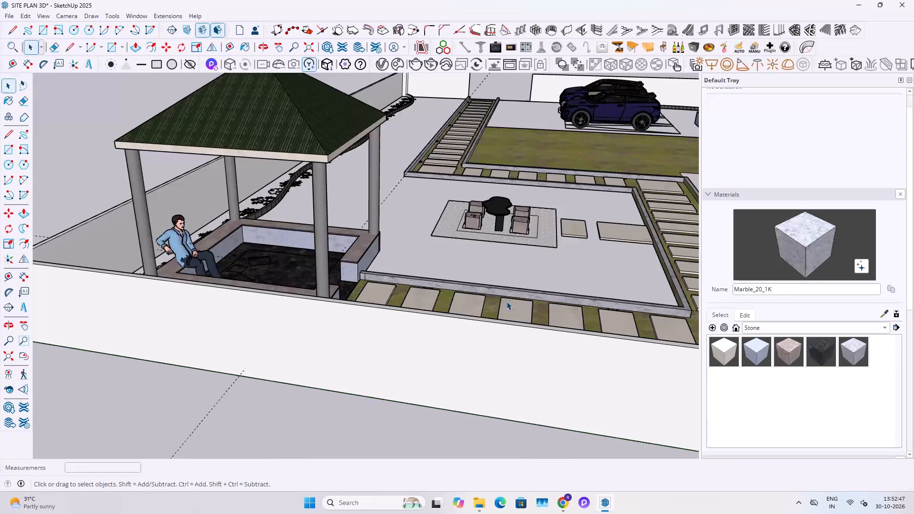
Paint the grass-textured outer curb face and the remaining curb faces of the path leading to the pavilion with Marble_20_1K.
{"action": "double_click", "coordinate": [507, 302]}
{"action": "scroll", "coordinate": [532, 299], "scroll_direction": "up", "scroll_amount": 4}
{"action": "left_click", "coordinate": [826, 247]}
{"action": "middle_click_drag", "start_coordinate": [495, 308], "coordinate": [363, 271], "text": "shift"}
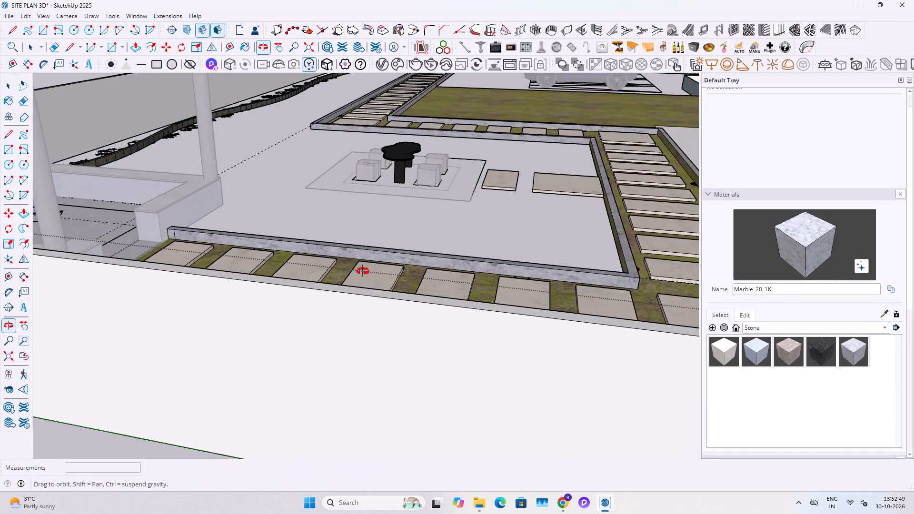
{"action": "middle_click_drag", "start_coordinate": [363, 271], "coordinate": [361, 302], "text": "shift"}
{"action": "scroll", "coordinate": [304, 346], "scroll_direction": "up", "scroll_amount": 8}
{"action": "left_click", "coordinate": [284, 343]}
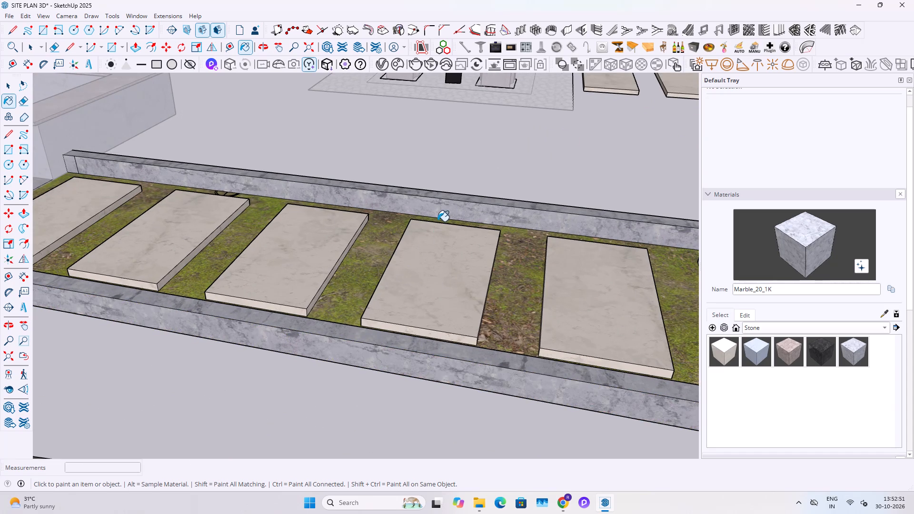
{"action": "left_click", "coordinate": [442, 212]}
{"action": "scroll", "coordinate": [423, 237], "scroll_direction": "down", "scroll_amount": 4}
{"action": "middle_click_drag", "start_coordinate": [533, 314], "coordinate": [0, 321], "text": "shift"}
{"action": "scroll", "coordinate": [170, 287], "scroll_direction": "down", "scroll_amount": 6, "text": "shift"}
{"action": "middle_click_drag", "start_coordinate": [347, 329], "coordinate": [233, 326]}
{"action": "scroll", "coordinate": [142, 350], "scroll_direction": "up", "scroll_amount": 4}
{"action": "left_click", "coordinate": [116, 312]}
Place guide lines along the court-side curb edge and the lawn-side inner curb edge, crossing the outer curb at the path corner by the lawn.
{"action": "scroll", "coordinate": [137, 298], "scroll_direction": "down", "scroll_amount": 4}
{"action": "middle_click_drag", "start_coordinate": [317, 229], "coordinate": [117, 412], "text": "shift"}
{"action": "middle_click_drag", "start_coordinate": [379, 255], "coordinate": [172, 298]}
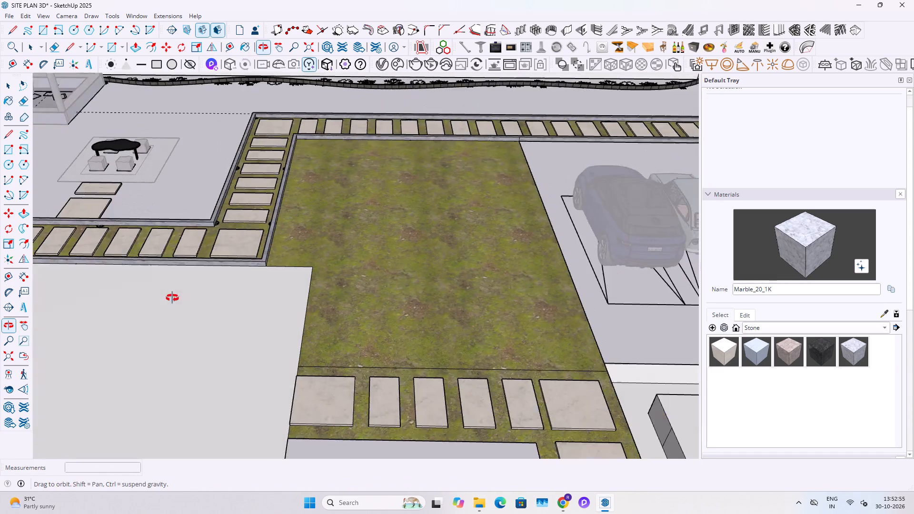
{"action": "middle_click_drag", "start_coordinate": [172, 298], "coordinate": [71, 290]}
{"action": "middle_click_drag", "start_coordinate": [268, 150], "coordinate": [183, 303], "text": "shift"}
{"action": "scroll", "coordinate": [229, 244], "scroll_direction": "up", "scroll_amount": 1, "text": "shift"}
{"action": "scroll", "coordinate": [292, 259], "scroll_direction": "down", "scroll_amount": 4, "text": "shift"}
{"action": "middle_click_drag", "start_coordinate": [373, 296], "coordinate": [516, 212], "text": "shift"}
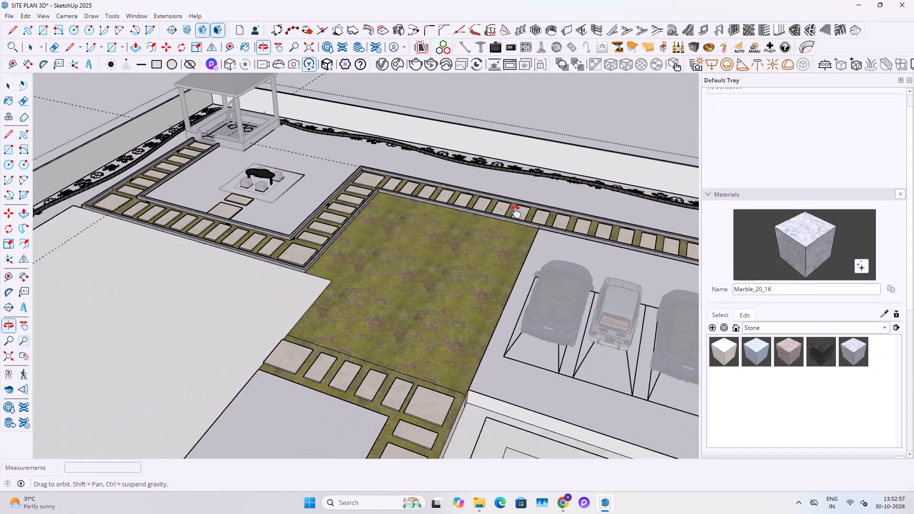
{"action": "middle_click_drag", "start_coordinate": [516, 212], "coordinate": [518, 212], "text": "shift"}
{"action": "middle_click_drag", "start_coordinate": [428, 289], "coordinate": [462, 318], "text": "shift"}
{"action": "scroll", "coordinate": [390, 307], "scroll_direction": "down", "scroll_amount": 4, "text": "shift"}
{"action": "scroll", "coordinate": [378, 302], "scroll_direction": "up", "scroll_amount": 6}
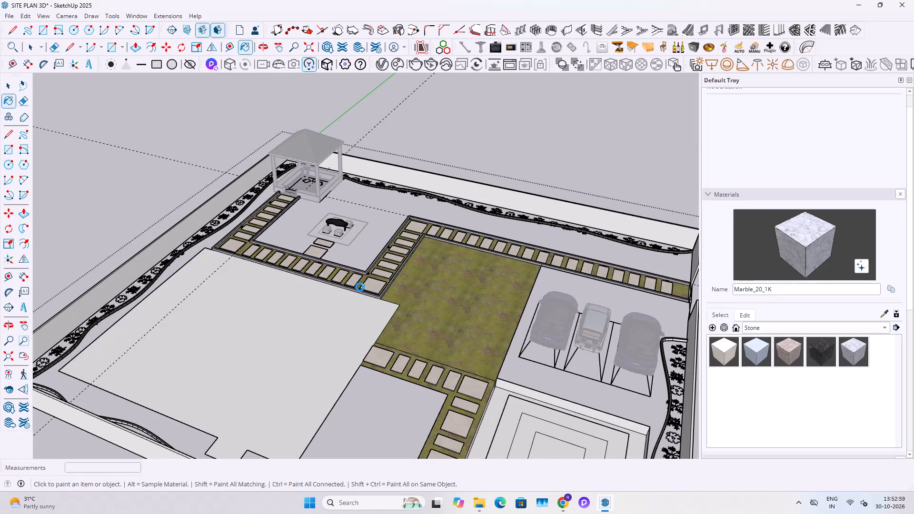
{"action": "scroll", "coordinate": [360, 287], "scroll_direction": "up", "scroll_amount": 15}
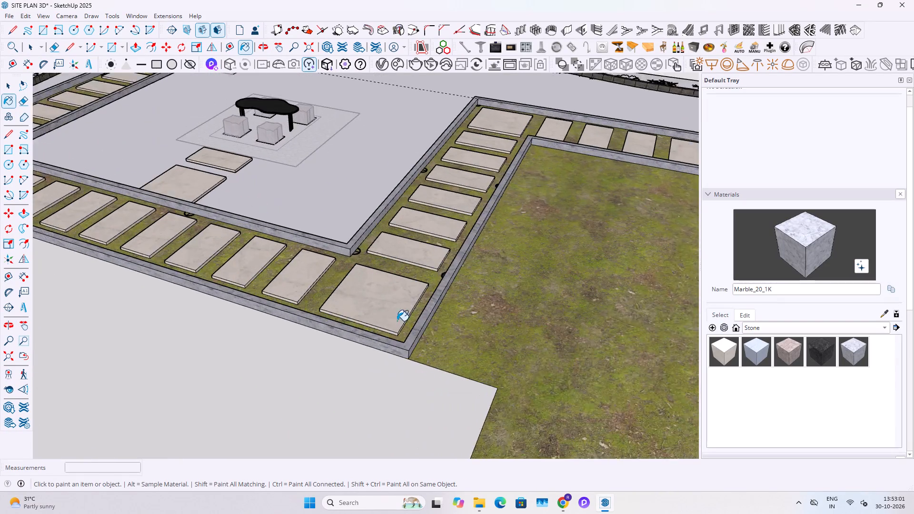
{"action": "scroll", "coordinate": [397, 321], "scroll_direction": "up", "scroll_amount": 9}
{"action": "key", "text": "space"}
{"action": "key", "text": "t"}
{"action": "double_click", "coordinate": [425, 305]}
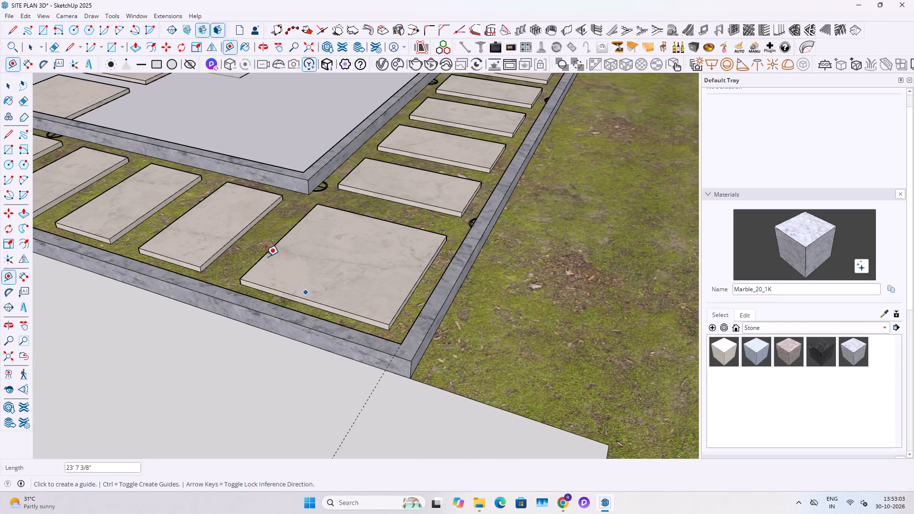
{"action": "double_click", "coordinate": [322, 167]}
{"action": "scroll", "coordinate": [259, 321], "scroll_direction": "up", "scroll_amount": 1}
{"action": "middle_click_drag", "start_coordinate": [295, 338], "coordinate": [386, 344]}
{"action": "key", "text": "space"}
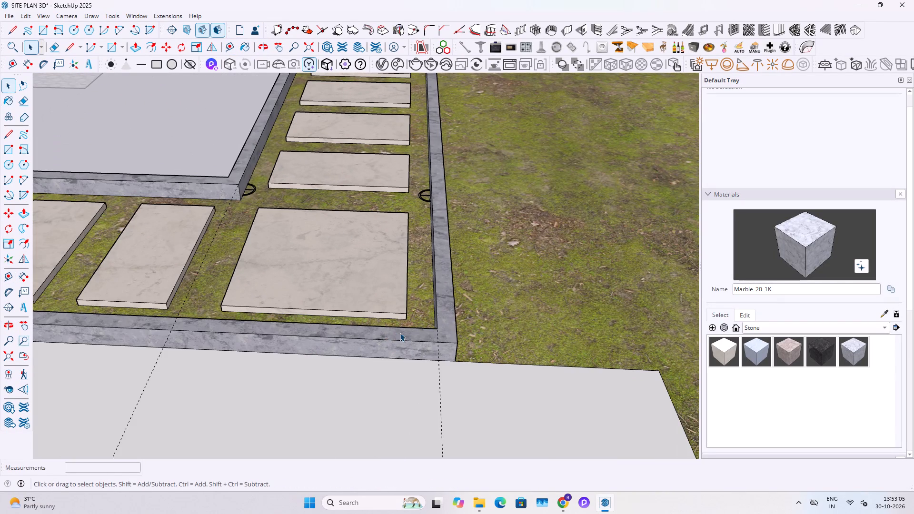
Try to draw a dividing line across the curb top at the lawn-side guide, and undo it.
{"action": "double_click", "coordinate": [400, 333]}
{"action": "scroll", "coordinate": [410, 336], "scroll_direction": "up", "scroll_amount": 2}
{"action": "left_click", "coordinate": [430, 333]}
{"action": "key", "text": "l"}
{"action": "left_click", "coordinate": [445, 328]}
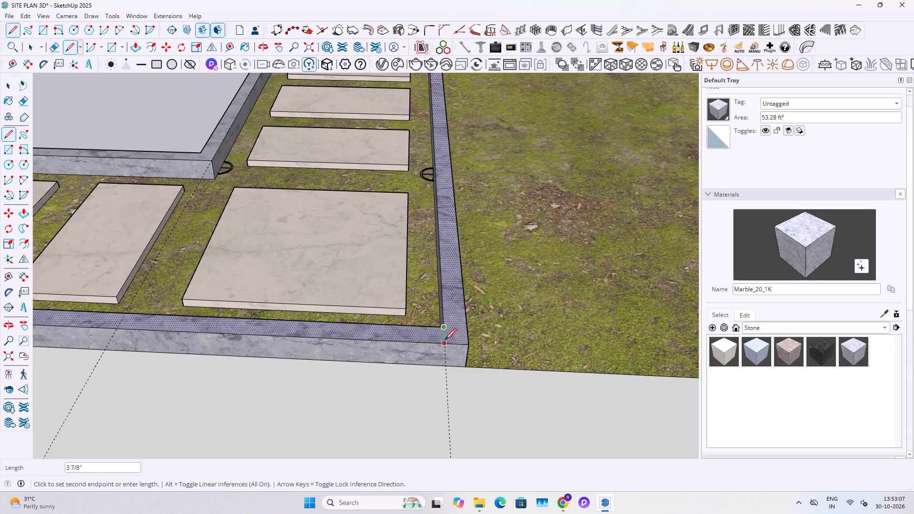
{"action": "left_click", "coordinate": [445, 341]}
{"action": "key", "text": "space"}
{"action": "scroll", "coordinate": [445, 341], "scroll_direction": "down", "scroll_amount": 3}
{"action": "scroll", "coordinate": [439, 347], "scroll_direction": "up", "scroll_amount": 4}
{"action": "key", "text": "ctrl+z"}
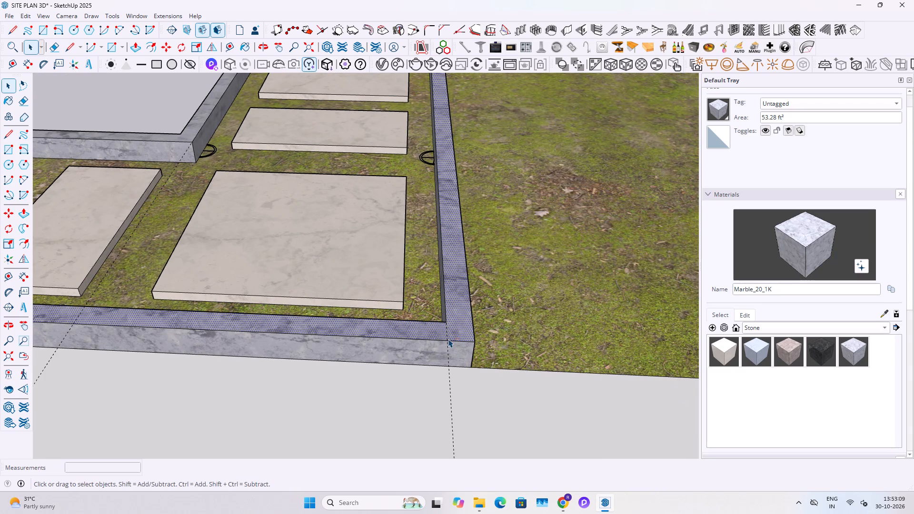
Draw dividing lines across the outer curb top along both guides at the path corner by the lawn.
{"action": "scroll", "coordinate": [447, 338], "scroll_direction": "up", "scroll_amount": 4}
{"action": "key", "text": "l"}
{"action": "left_click", "coordinate": [446, 316]}
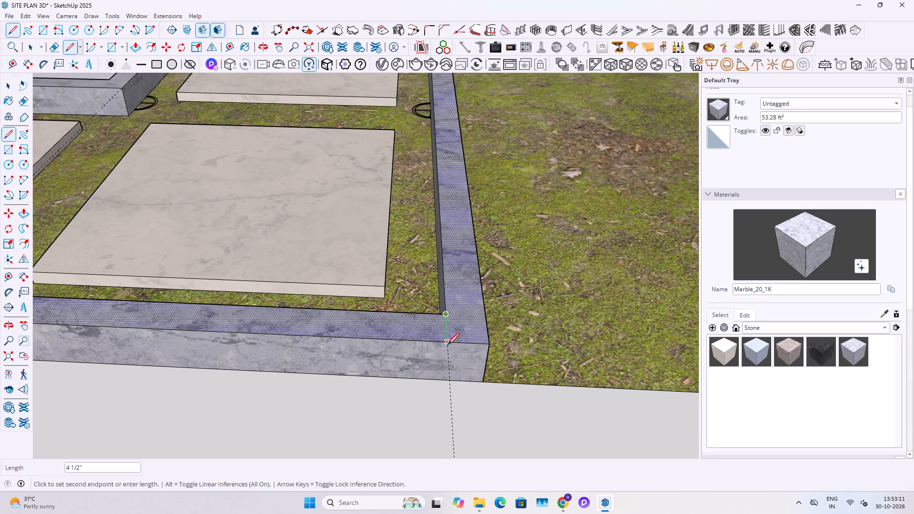
{"action": "left_click", "coordinate": [447, 346]}
{"action": "key", "text": "space"}
{"action": "scroll", "coordinate": [470, 341], "scroll_direction": "down", "scroll_amount": 6}
{"action": "key", "text": "l"}
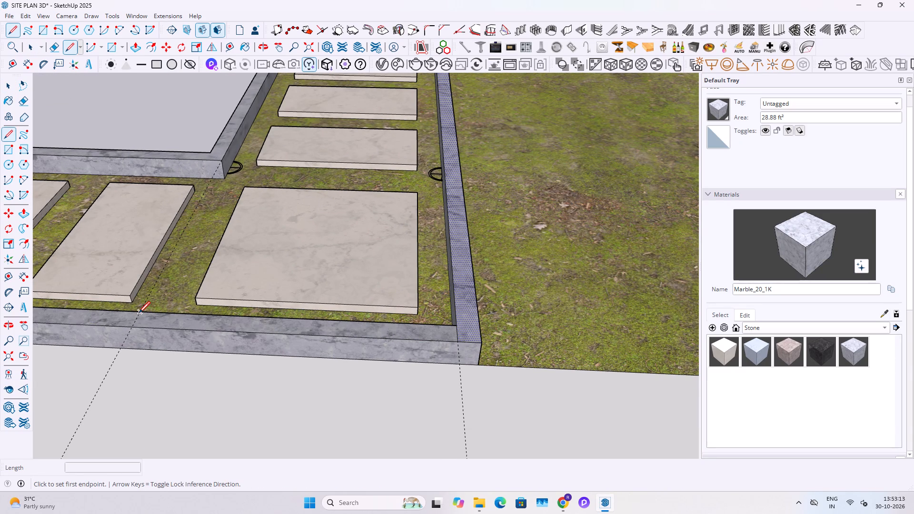
{"action": "left_click", "coordinate": [139, 314]}
{"action": "left_click", "coordinate": [132, 325]}
{"action": "key", "text": "space"}
Push the curb strip between the two dividing lines down 6" and erase its leftover edge, opening the path at the paved area.
{"action": "left_click", "coordinate": [166, 316]}
{"action": "key", "text": "p"}
{"action": "left_click", "coordinate": [166, 316]}
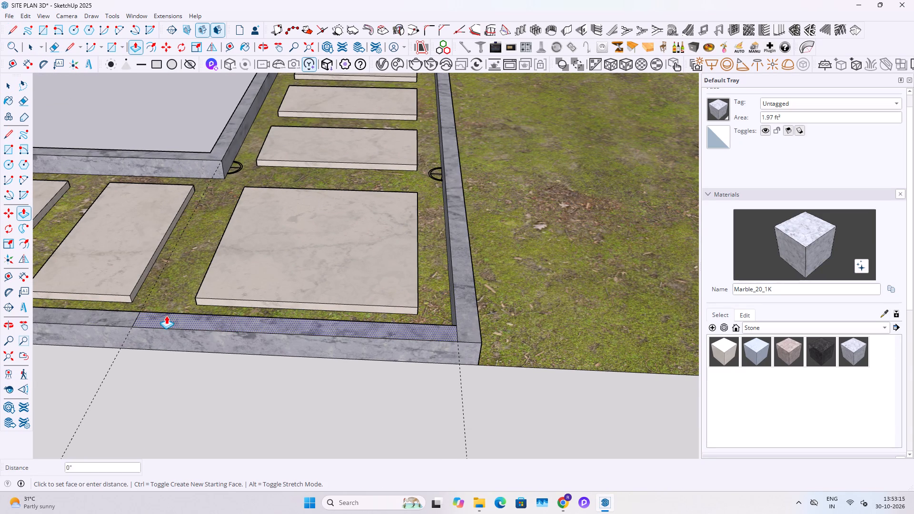
{"action": "left_click", "coordinate": [227, 352]}
{"action": "key", "text": "space"}
{"action": "key", "text": "e"}
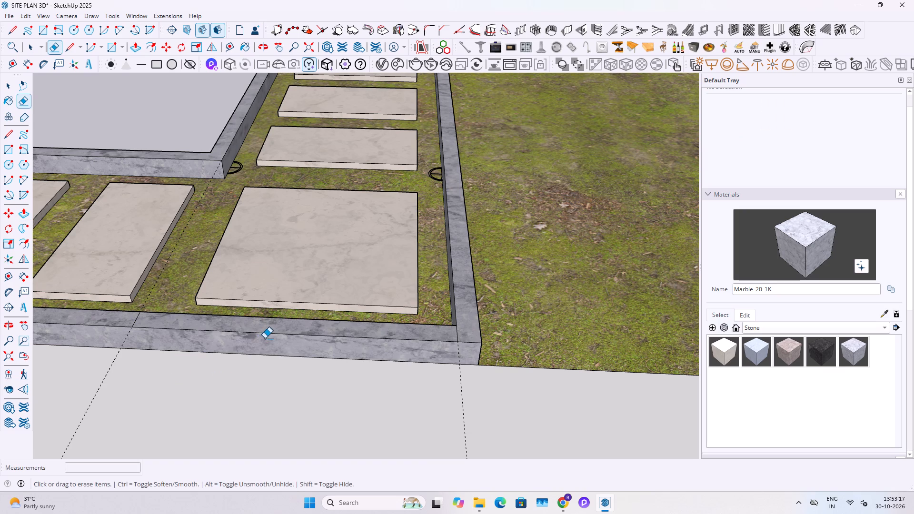
{"action": "key", "text": "space"}
{"action": "left_click", "coordinate": [274, 330]}
{"action": "key", "text": "p"}
{"action": "left_click", "coordinate": [274, 330]}
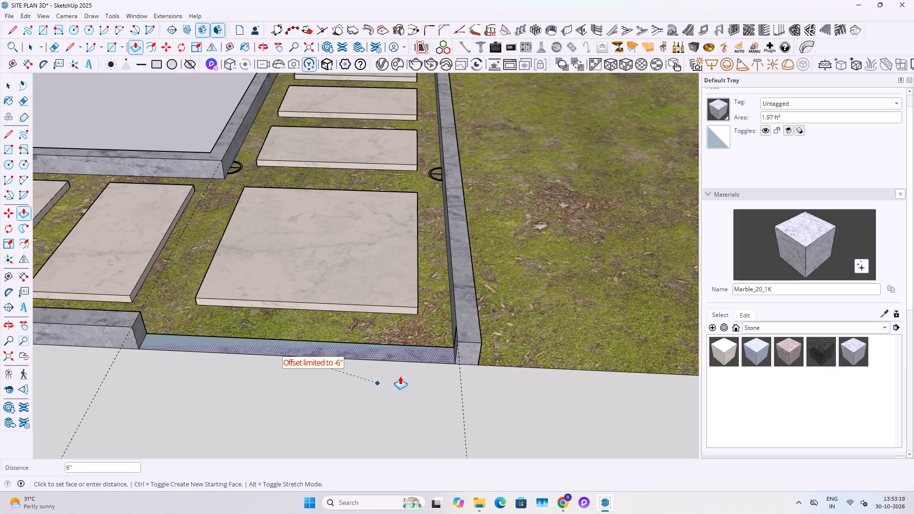
{"action": "left_click", "coordinate": [436, 361]}
{"action": "key", "text": "space"}
{"action": "key", "text": "e"}
{"action": "left_click_drag", "start_coordinate": [428, 343], "coordinate": [424, 351]}
{"action": "key", "text": "space"}
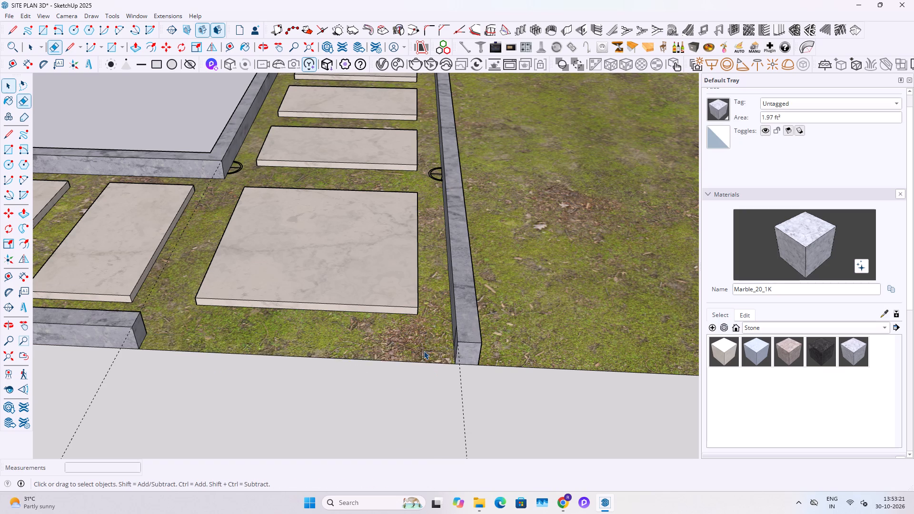
{"action": "scroll", "coordinate": [424, 351], "scroll_direction": "down", "scroll_amount": 12}
{"action": "key", "text": "Escape"}
{"action": "key", "text": "Escape"}
{"action": "middle_click_drag", "start_coordinate": [322, 369], "coordinate": [436, 410]}
{"action": "scroll", "coordinate": [437, 410], "scroll_direction": "up", "scroll_amount": 1}
{"action": "scroll", "coordinate": [437, 409], "scroll_direction": "down", "scroll_amount": 7}
{"action": "key", "text": "Escape"}
{"action": "key", "text": "Escape"}
{"action": "scroll", "coordinate": [411, 402], "scroll_direction": "down", "scroll_amount": 5}
Examine the opened path corner, the lawn and the open ground between the gazebo and the boundary planting bed.
{"action": "middle_click_drag", "start_coordinate": [500, 308], "coordinate": [500, 306], "text": "shift"}
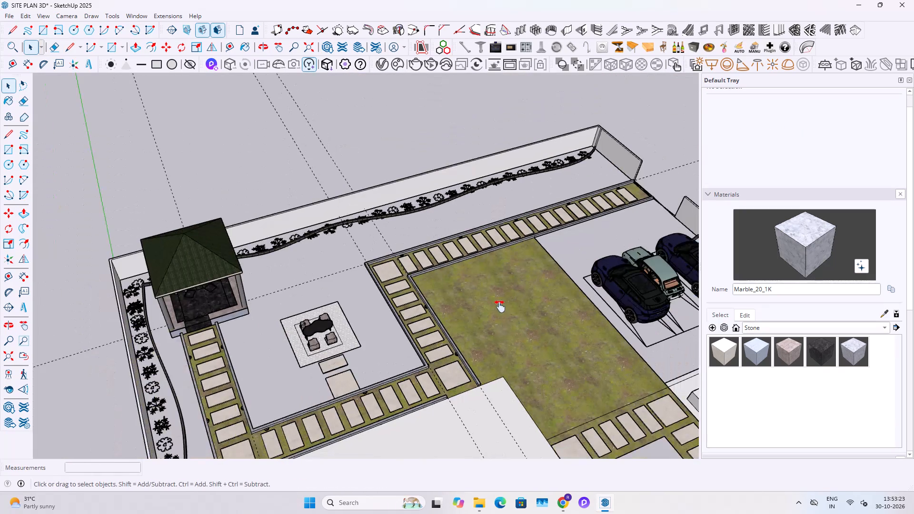
{"action": "middle_click_drag", "start_coordinate": [500, 306], "coordinate": [363, 306], "text": "shift"}
{"action": "scroll", "coordinate": [380, 338], "scroll_direction": "up", "scroll_amount": 4}
{"action": "left_click", "coordinate": [380, 339]}
{"action": "scroll", "coordinate": [380, 339], "scroll_direction": "down", "scroll_amount": 6}
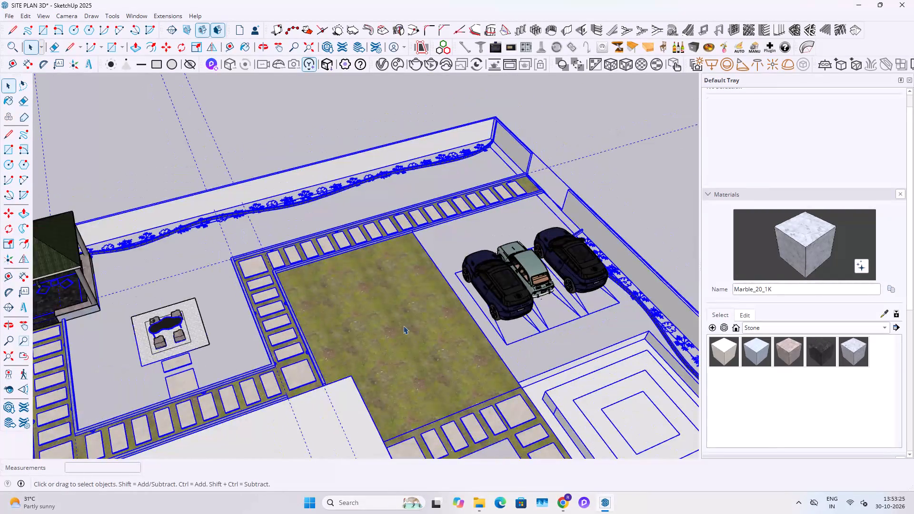
{"action": "scroll", "coordinate": [403, 326], "scroll_direction": "down", "scroll_amount": 2}
{"action": "left_click", "coordinate": [224, 288]}
{"action": "scroll", "coordinate": [224, 288], "scroll_direction": "up", "scroll_amount": 9}
{"action": "double_click", "coordinate": [357, 267]}
{"action": "scroll", "coordinate": [288, 287], "scroll_direction": "up", "scroll_amount": 3}
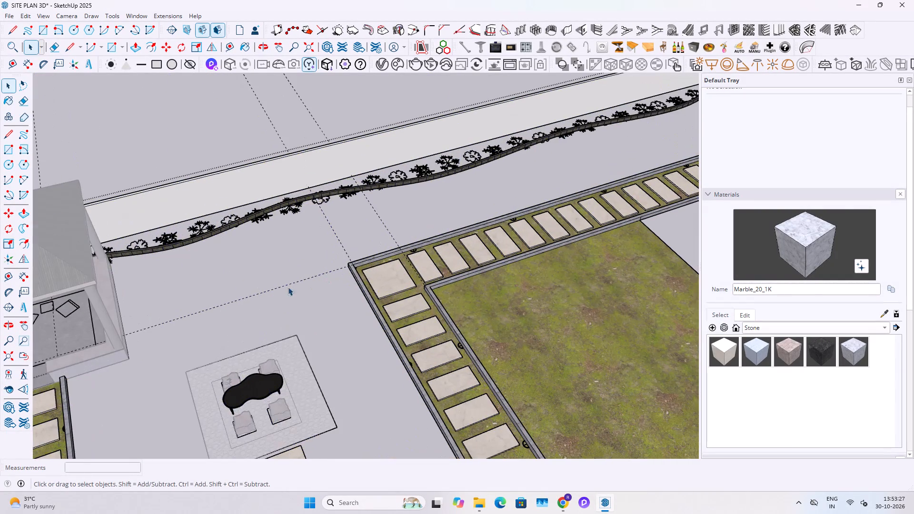
{"action": "middle_click_drag", "start_coordinate": [317, 218], "coordinate": [252, 254], "text": "shift"}
{"action": "scroll", "coordinate": [359, 264], "scroll_direction": "up", "scroll_amount": 2}
{"action": "double_click", "coordinate": [492, 326]}
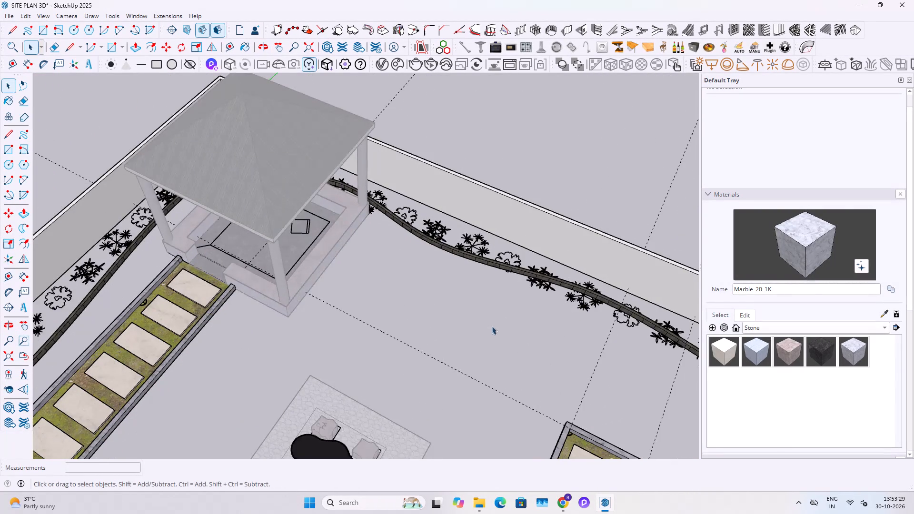
Draw a line from the path curb's outer bottom corner along the guide to the planting bed's curved edging.
{"action": "middle_click_drag", "start_coordinate": [535, 341], "coordinate": [390, 293]}
{"action": "middle_click_drag", "start_coordinate": [498, 402], "coordinate": [466, 301], "text": "shift"}
{"action": "middle_click_drag", "start_coordinate": [537, 388], "coordinate": [342, 385]}
{"action": "scroll", "coordinate": [536, 388], "scroll_direction": "up", "scroll_amount": 1}
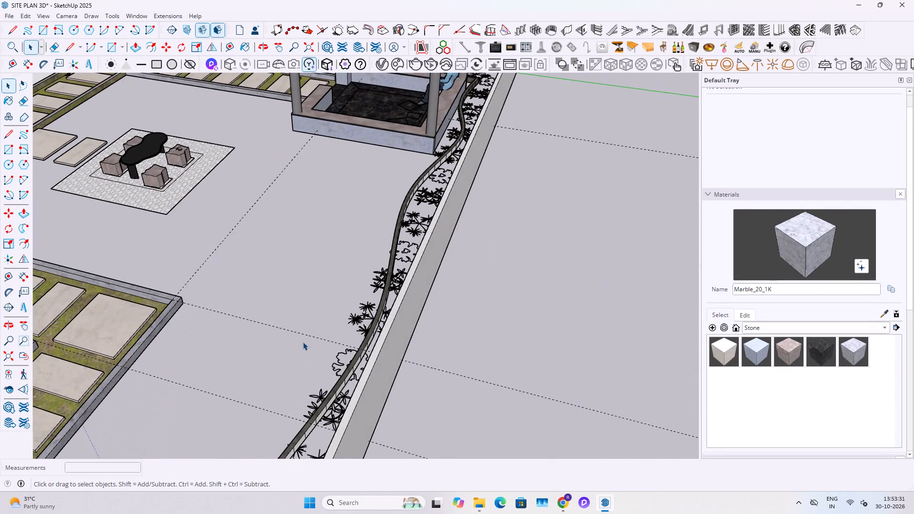
{"action": "scroll", "coordinate": [243, 340], "scroll_direction": "up", "scroll_amount": 5}
{"action": "key", "text": "l"}
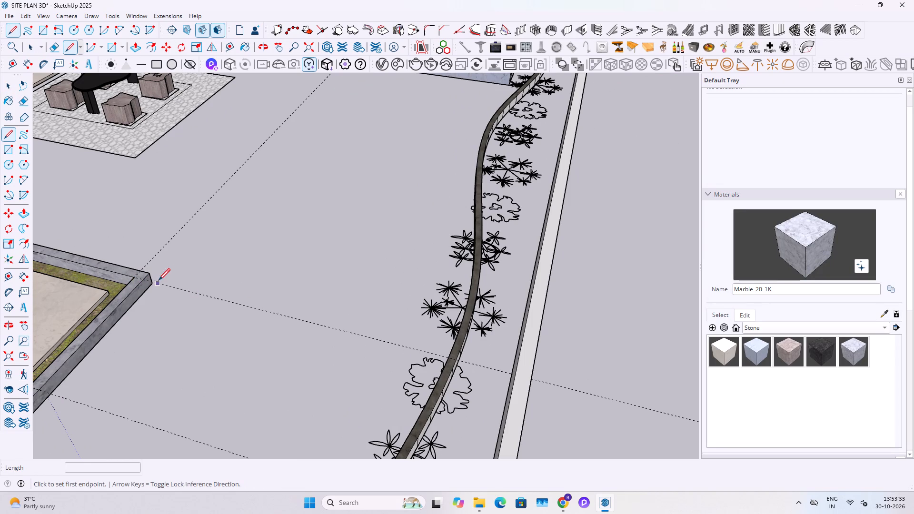
{"action": "scroll", "coordinate": [140, 297], "scroll_direction": "up", "scroll_amount": 9}
{"action": "scroll", "coordinate": [181, 261], "scroll_direction": "up", "scroll_amount": 6}
{"action": "left_click", "coordinate": [147, 279]}
{"action": "scroll", "coordinate": [336, 338], "scroll_direction": "down", "scroll_amount": 5}
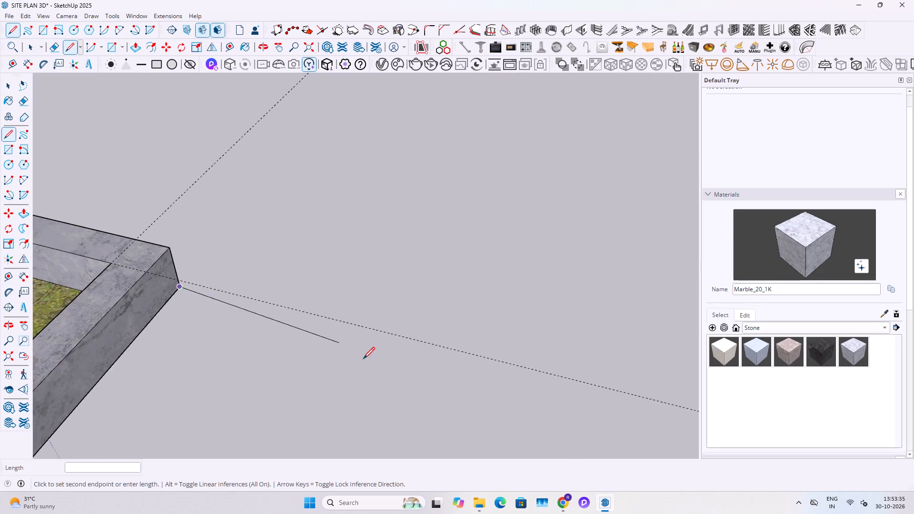
{"action": "scroll", "coordinate": [363, 360], "scroll_direction": "down", "scroll_amount": 4}
{"action": "middle_click_drag", "start_coordinate": [326, 356], "coordinate": [115, 501], "text": "shift"}
{"action": "middle_click_drag", "start_coordinate": [411, 309], "coordinate": [233, 432], "text": "shift"}
{"action": "scroll", "coordinate": [479, 272], "scroll_direction": "up", "scroll_amount": 6}
{"action": "left_click", "coordinate": [525, 217]}
{"action": "key", "text": "space"}
{"action": "left_click", "coordinate": [574, 217]}
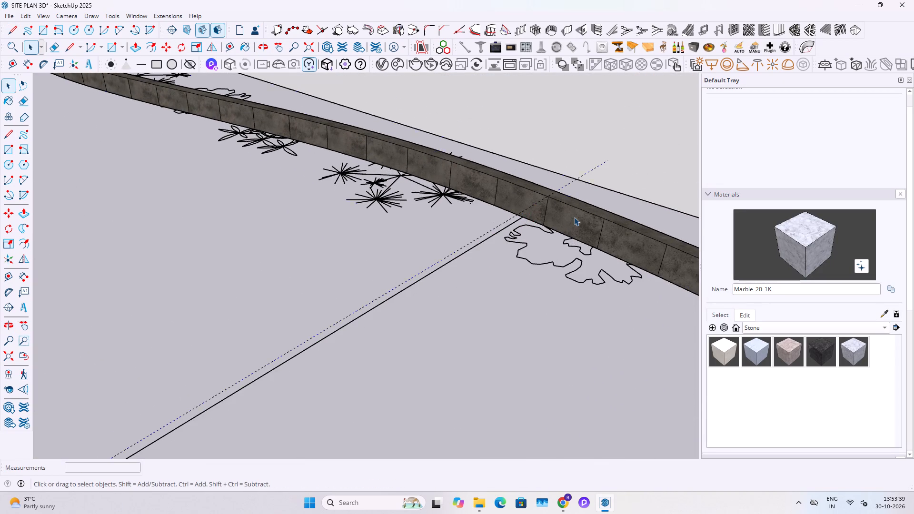
{"action": "double_click", "coordinate": [575, 217]}
{"action": "scroll", "coordinate": [424, 323], "scroll_direction": "down", "scroll_amount": 12}
{"action": "key", "text": "Escape"}
{"action": "key", "text": "Escape"}
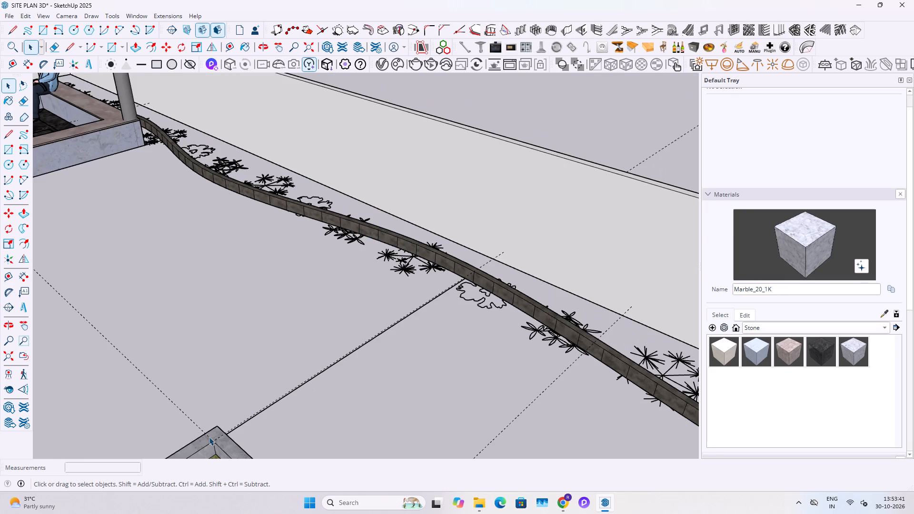
{"action": "left_click", "coordinate": [209, 437]}
{"action": "scroll", "coordinate": [250, 409], "scroll_direction": "down", "scroll_amount": 1}
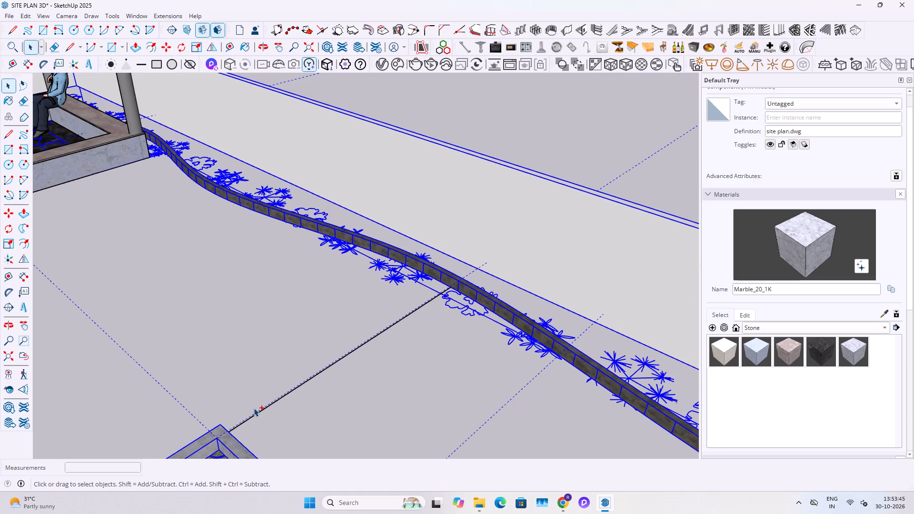
Save the model.
{"action": "key", "text": "ctrl+s"}
Delete all guide lines from the model.
{"action": "scroll", "coordinate": [238, 416], "scroll_direction": "down", "scroll_amount": 1}
{"action": "left_click", "coordinate": [414, 324]}
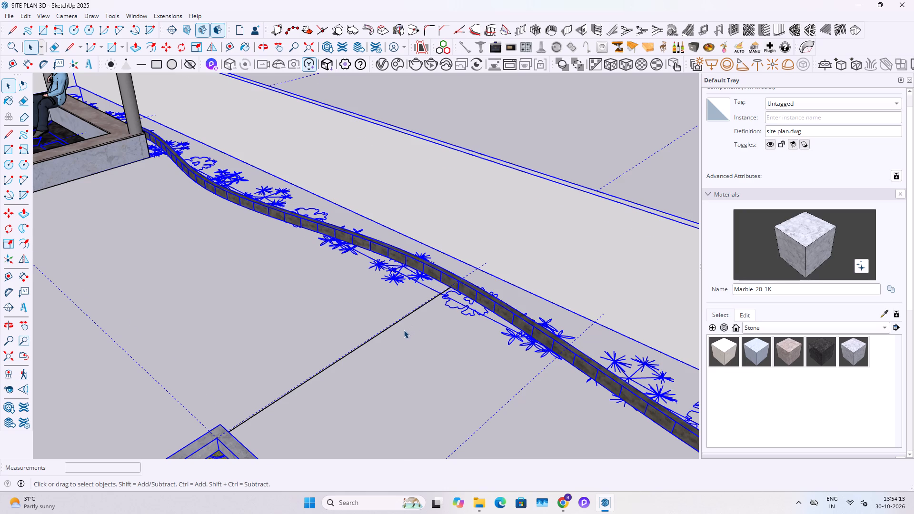
{"action": "scroll", "coordinate": [404, 330], "scroll_direction": "down", "scroll_amount": 13}
{"action": "left_click", "coordinate": [435, 249]}
{"action": "middle_click_drag", "start_coordinate": [384, 297], "coordinate": [316, 382]}
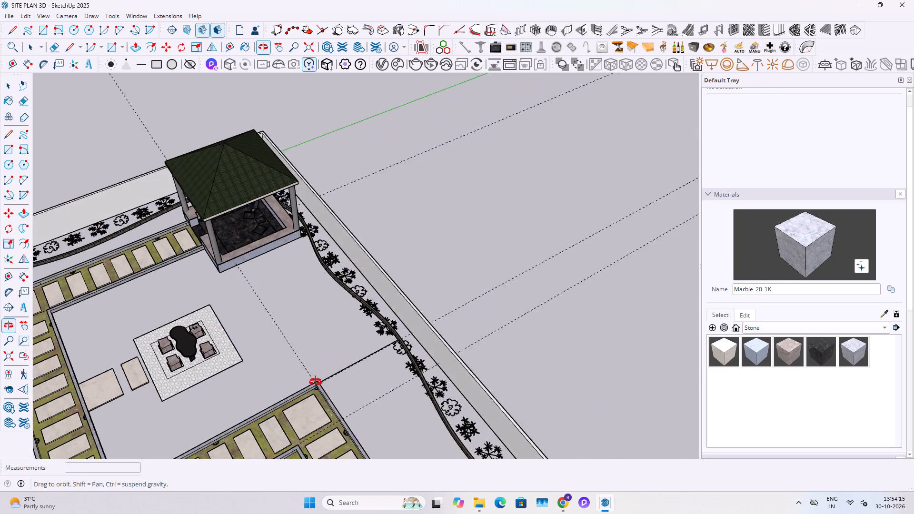
{"action": "middle_click_drag", "start_coordinate": [316, 382], "coordinate": [545, 262]}
{"action": "scroll", "coordinate": [157, 261], "scroll_direction": "down", "scroll_amount": 4}
{"action": "middle_click_drag", "start_coordinate": [224, 307], "coordinate": [541, 279], "text": "shift"}
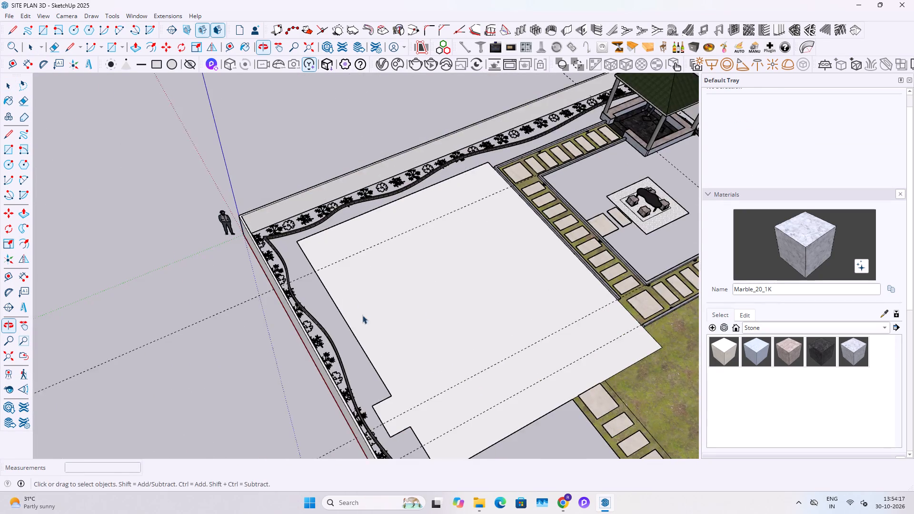
{"action": "scroll", "coordinate": [349, 302], "scroll_direction": "up", "scroll_amount": 4}
{"action": "left_click", "coordinate": [23, 15]}
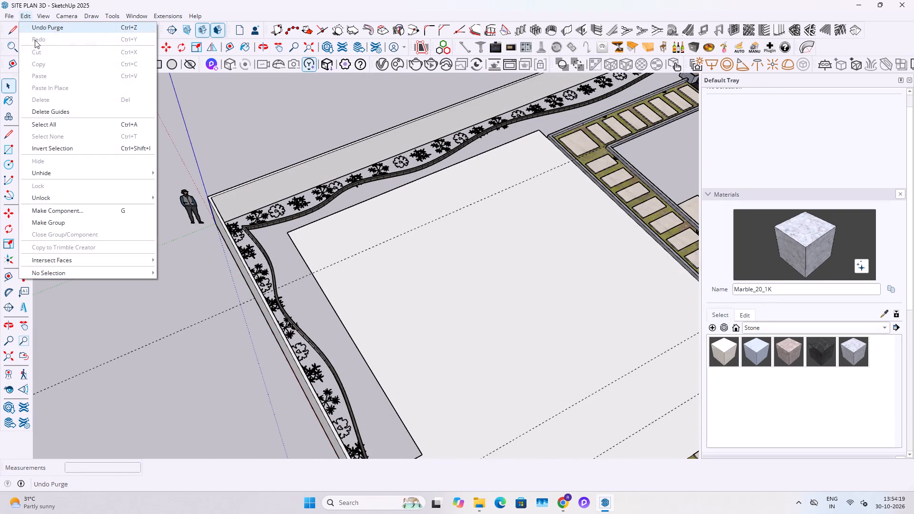
{"action": "left_click", "coordinate": [53, 111]}
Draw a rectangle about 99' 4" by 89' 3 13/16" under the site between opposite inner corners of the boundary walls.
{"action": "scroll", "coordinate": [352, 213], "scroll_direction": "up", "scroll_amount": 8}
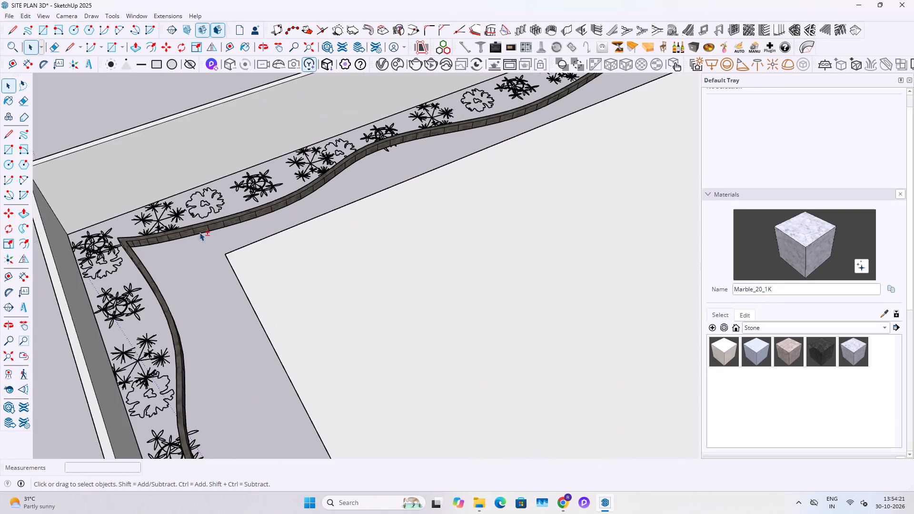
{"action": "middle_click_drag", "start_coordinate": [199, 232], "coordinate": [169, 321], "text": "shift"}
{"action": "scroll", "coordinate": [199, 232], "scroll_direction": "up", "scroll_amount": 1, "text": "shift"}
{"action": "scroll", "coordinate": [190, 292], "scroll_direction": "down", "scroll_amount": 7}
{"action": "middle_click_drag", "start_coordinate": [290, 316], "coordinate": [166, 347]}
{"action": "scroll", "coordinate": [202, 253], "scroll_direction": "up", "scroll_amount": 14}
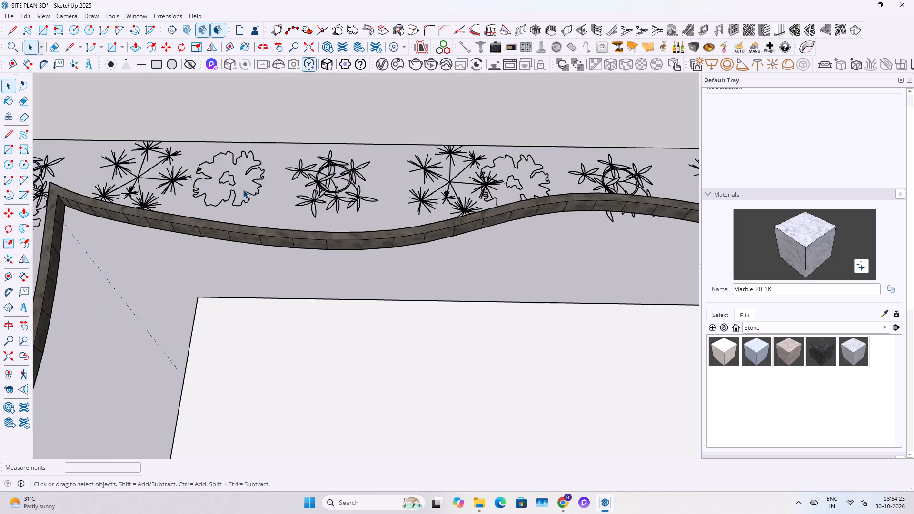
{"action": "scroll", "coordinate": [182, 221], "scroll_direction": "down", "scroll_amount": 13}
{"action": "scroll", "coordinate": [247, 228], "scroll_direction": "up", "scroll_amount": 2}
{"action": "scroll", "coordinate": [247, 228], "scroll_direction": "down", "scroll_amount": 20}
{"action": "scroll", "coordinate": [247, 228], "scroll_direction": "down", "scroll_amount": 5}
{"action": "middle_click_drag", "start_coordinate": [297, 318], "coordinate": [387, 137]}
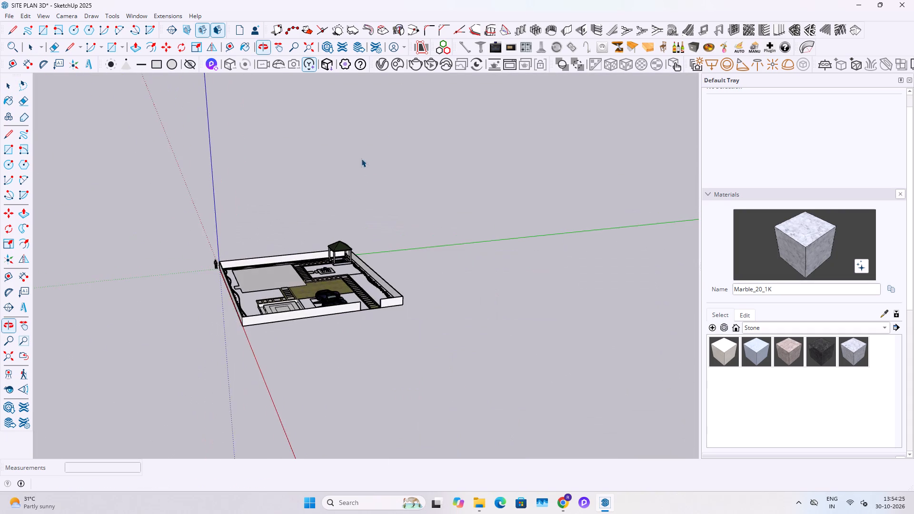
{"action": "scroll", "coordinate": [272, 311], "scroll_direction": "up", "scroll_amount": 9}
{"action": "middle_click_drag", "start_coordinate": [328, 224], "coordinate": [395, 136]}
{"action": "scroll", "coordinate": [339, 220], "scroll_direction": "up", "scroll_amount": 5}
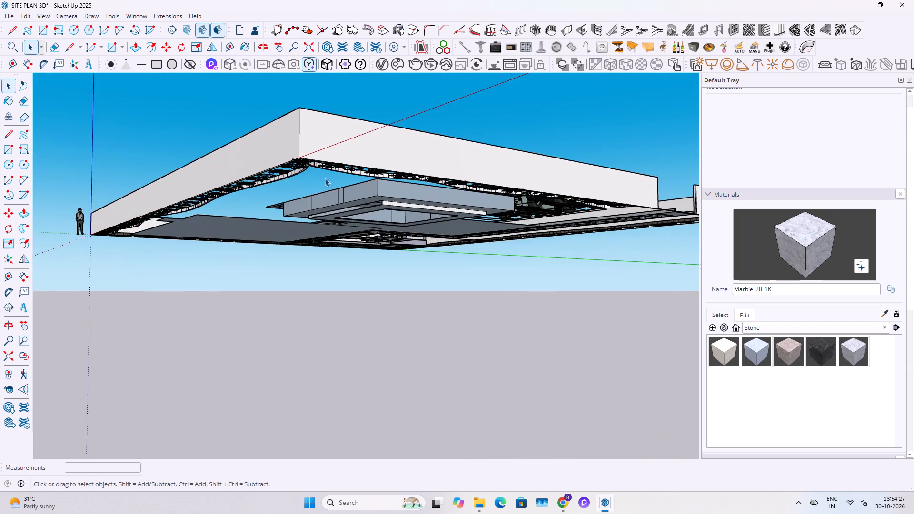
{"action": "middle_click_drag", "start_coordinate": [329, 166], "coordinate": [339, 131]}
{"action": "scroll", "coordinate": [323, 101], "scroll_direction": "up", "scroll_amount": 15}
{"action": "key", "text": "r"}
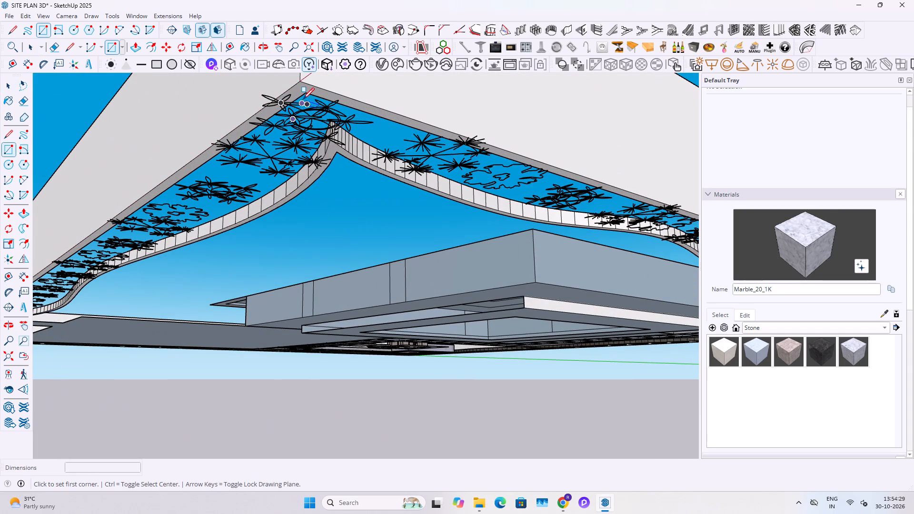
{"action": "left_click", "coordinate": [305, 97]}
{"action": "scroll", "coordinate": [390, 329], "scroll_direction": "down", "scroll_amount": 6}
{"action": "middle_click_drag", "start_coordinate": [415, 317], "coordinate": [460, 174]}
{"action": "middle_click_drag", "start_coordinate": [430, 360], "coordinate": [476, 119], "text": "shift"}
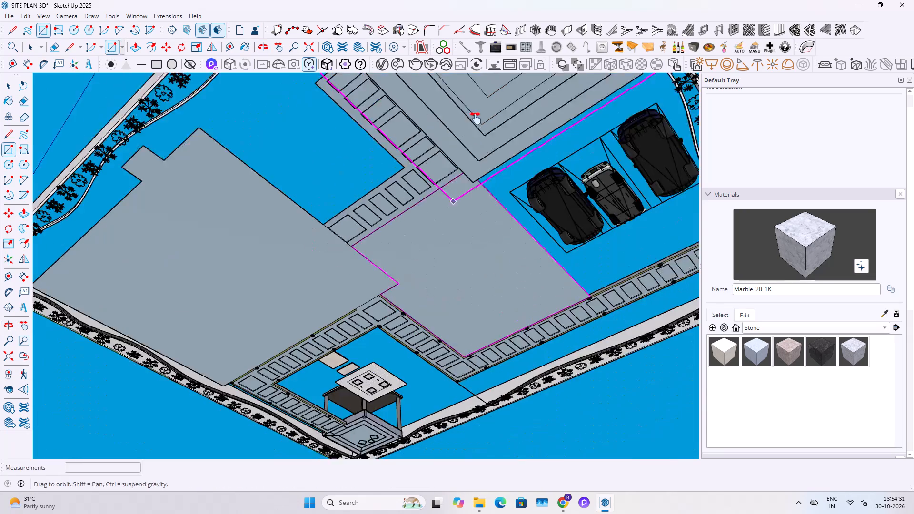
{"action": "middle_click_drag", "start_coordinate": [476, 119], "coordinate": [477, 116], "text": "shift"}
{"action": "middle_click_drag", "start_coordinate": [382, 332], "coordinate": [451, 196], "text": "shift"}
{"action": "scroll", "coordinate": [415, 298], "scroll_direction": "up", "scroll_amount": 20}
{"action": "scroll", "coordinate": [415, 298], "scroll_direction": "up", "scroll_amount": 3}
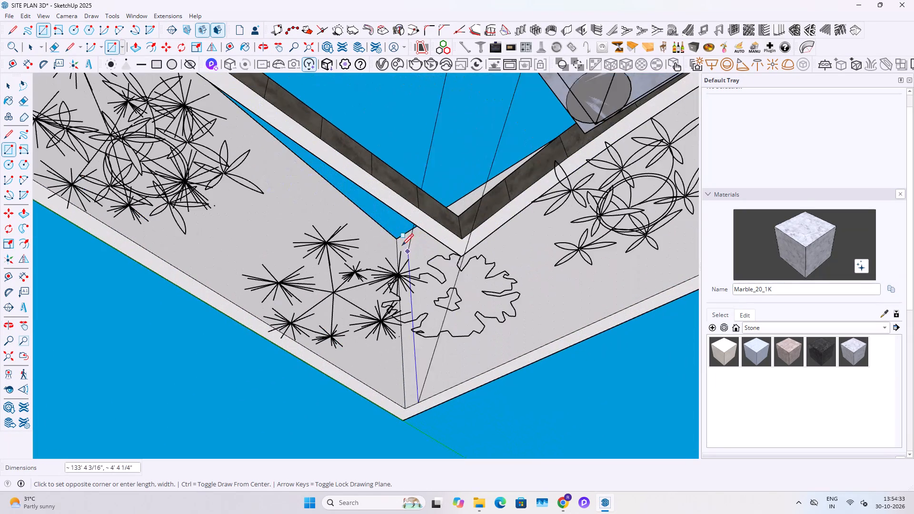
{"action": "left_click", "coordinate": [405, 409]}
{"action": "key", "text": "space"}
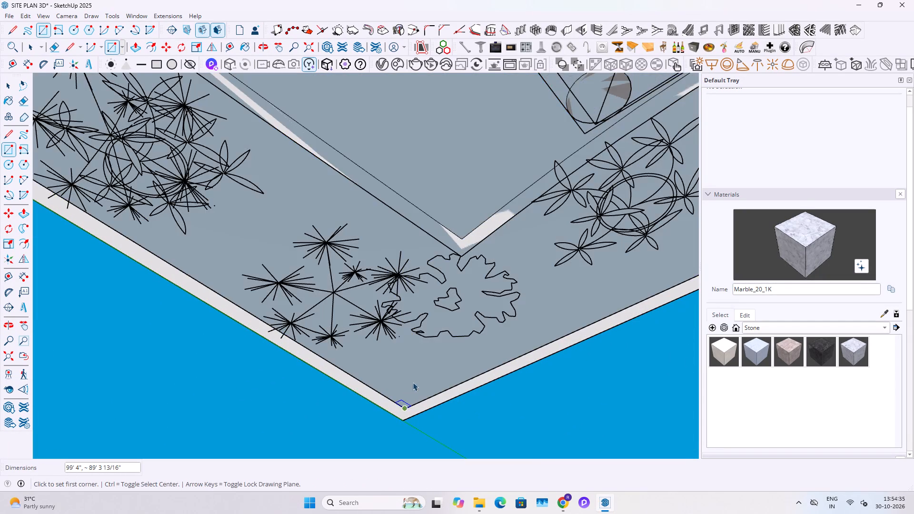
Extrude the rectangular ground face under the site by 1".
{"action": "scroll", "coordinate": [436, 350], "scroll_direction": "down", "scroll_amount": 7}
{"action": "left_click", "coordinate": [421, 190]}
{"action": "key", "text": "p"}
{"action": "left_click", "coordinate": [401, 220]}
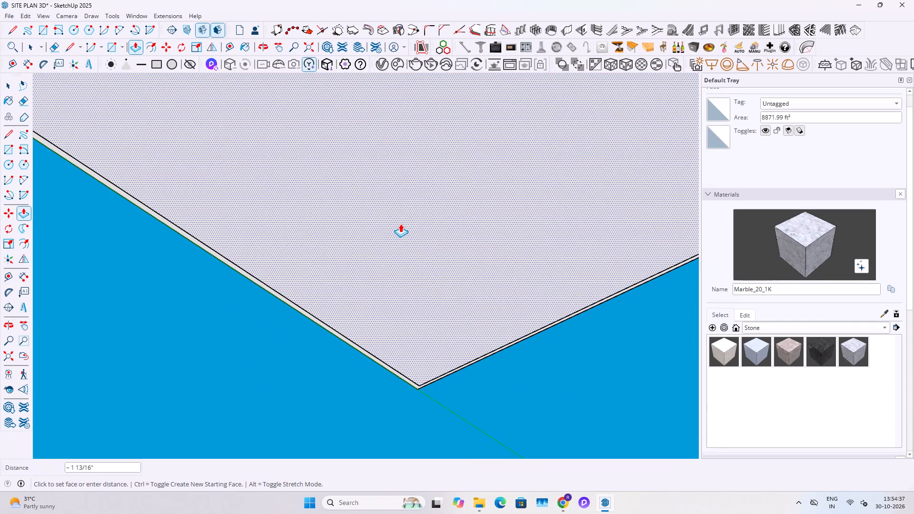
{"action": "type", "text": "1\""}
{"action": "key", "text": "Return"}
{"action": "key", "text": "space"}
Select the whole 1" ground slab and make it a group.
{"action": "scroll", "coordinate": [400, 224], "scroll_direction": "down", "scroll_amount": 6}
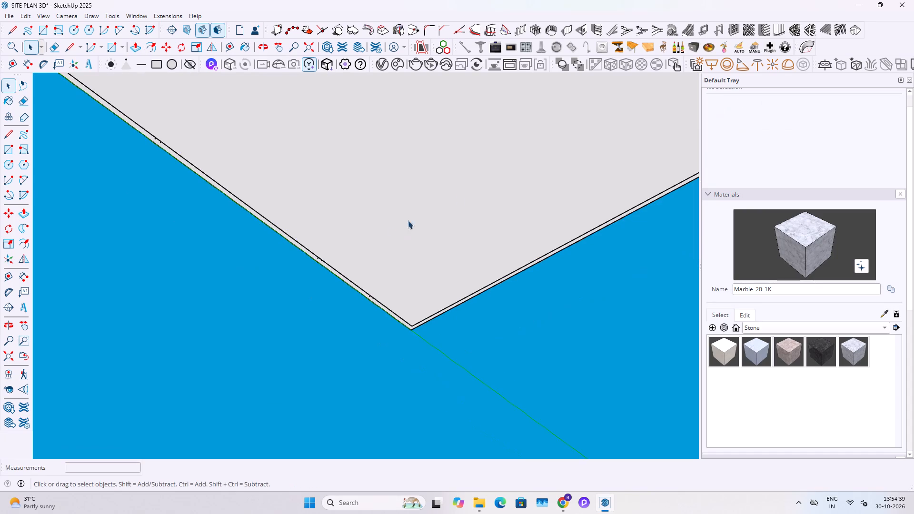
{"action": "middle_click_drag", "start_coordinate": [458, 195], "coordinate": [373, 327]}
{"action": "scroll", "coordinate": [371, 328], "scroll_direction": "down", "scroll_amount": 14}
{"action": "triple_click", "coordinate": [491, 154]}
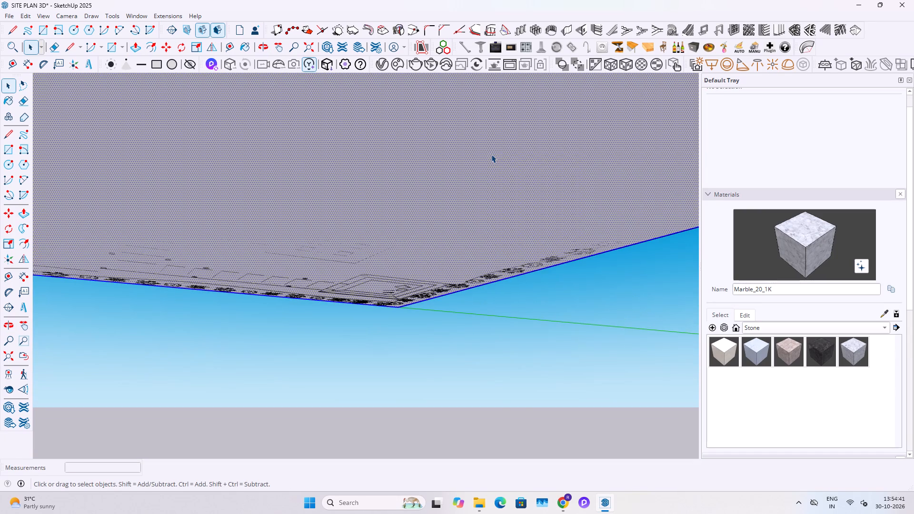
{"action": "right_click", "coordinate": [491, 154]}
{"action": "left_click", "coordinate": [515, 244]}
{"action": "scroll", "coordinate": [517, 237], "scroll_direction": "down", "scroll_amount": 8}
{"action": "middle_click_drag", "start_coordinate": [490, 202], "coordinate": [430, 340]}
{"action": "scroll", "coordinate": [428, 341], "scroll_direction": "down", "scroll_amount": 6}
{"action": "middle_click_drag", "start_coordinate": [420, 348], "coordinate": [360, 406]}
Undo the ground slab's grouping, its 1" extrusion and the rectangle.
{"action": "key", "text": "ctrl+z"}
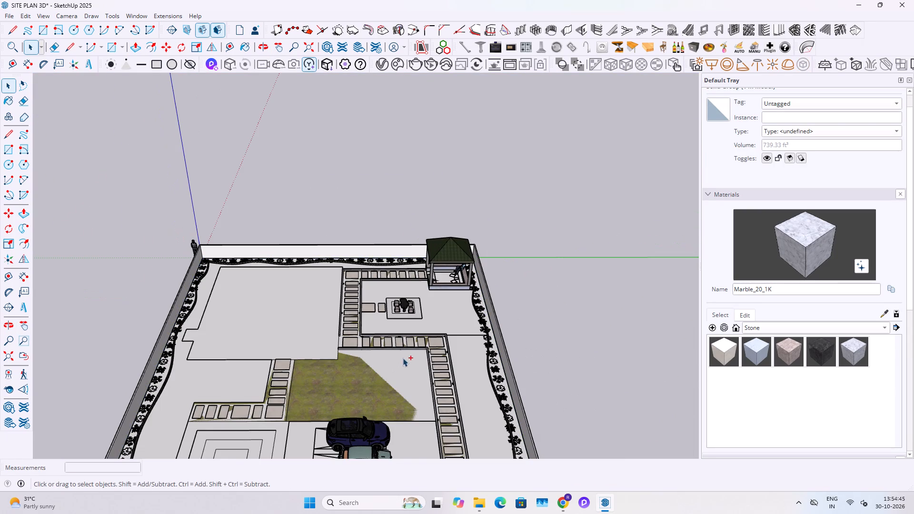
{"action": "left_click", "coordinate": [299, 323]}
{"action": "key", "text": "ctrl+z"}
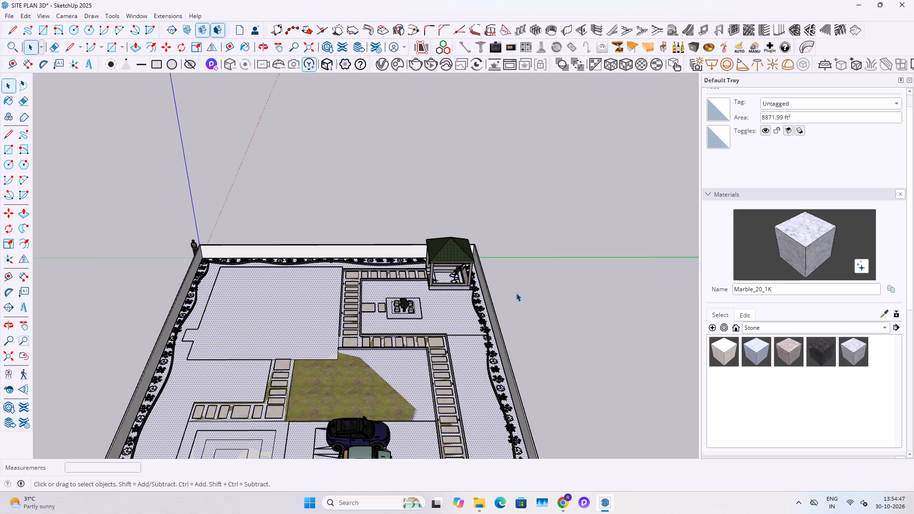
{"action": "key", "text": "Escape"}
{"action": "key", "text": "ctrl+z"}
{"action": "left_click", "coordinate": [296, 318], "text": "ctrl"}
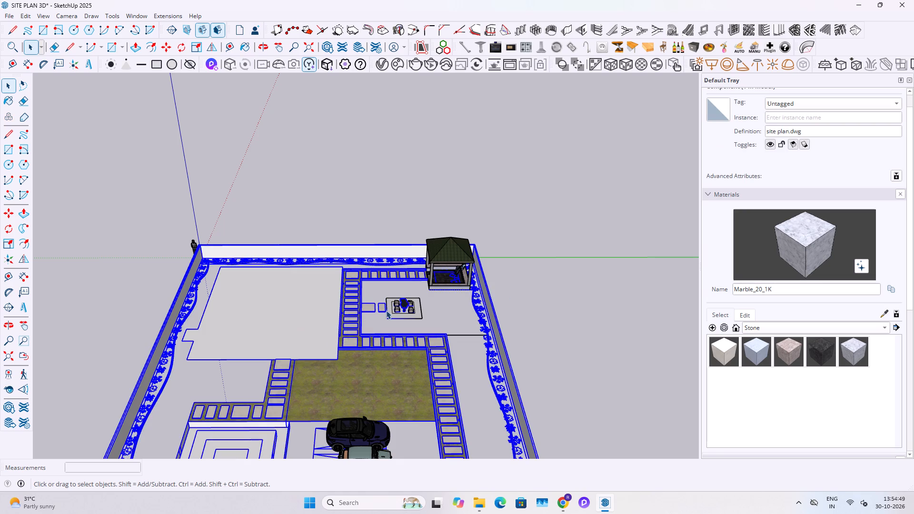
Draw a rectangle about 100' by 89' 11 13/16" under the site between opposite outer corners of the boundary walls.
{"action": "scroll", "coordinate": [386, 310], "scroll_direction": "down", "scroll_amount": 6}
{"action": "left_click", "coordinate": [518, 332]}
{"action": "scroll", "coordinate": [392, 392], "scroll_direction": "up", "scroll_amount": 6}
{"action": "middle_click_drag", "start_coordinate": [238, 396], "coordinate": [469, 226]}
{"action": "scroll", "coordinate": [461, 232], "scroll_direction": "up", "scroll_amount": 1}
{"action": "scroll", "coordinate": [405, 236], "scroll_direction": "up", "scroll_amount": 4}
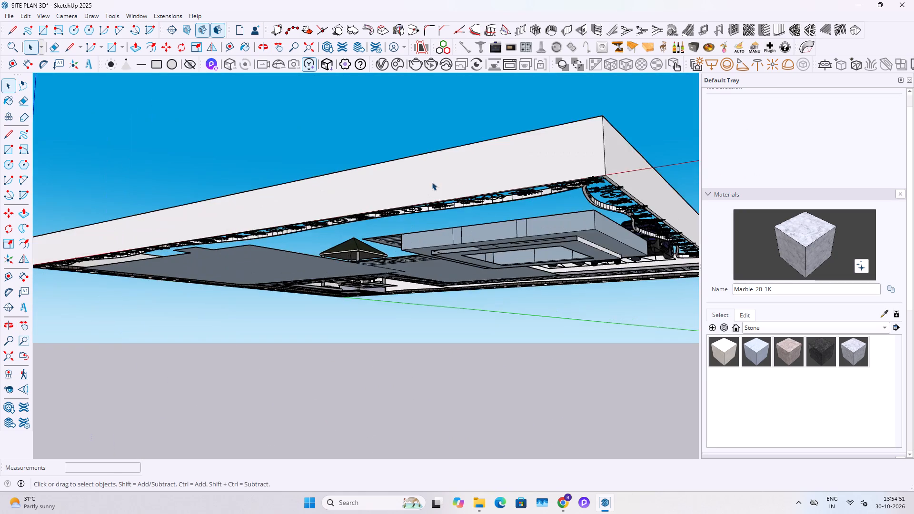
{"action": "scroll", "coordinate": [432, 182], "scroll_direction": "up", "scroll_amount": 4}
{"action": "middle_click_drag", "start_coordinate": [576, 191], "coordinate": [288, 177], "text": "shift"}
{"action": "scroll", "coordinate": [287, 180], "scroll_direction": "up", "scroll_amount": 1}
{"action": "scroll", "coordinate": [333, 322], "scroll_direction": "up", "scroll_amount": 5}
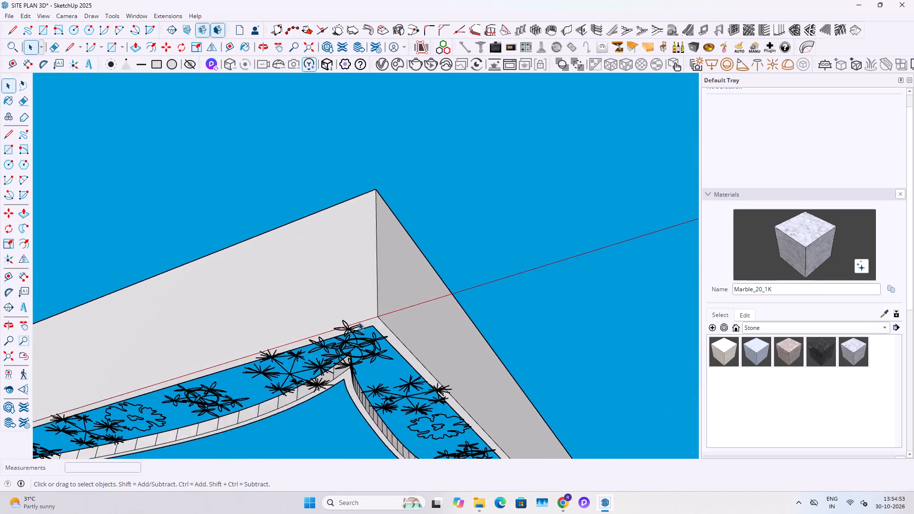
{"action": "scroll", "coordinate": [358, 322], "scroll_direction": "up", "scroll_amount": 6}
{"action": "key", "text": "r"}
{"action": "left_click", "coordinate": [397, 313]}
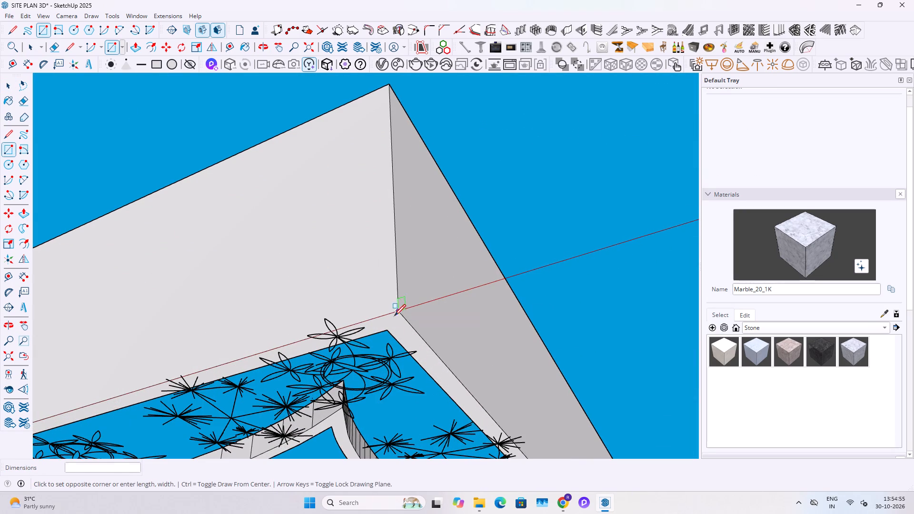
{"action": "scroll", "coordinate": [382, 384], "scroll_direction": "down", "scroll_amount": 19}
{"action": "middle_click_drag", "start_coordinate": [373, 376], "coordinate": [609, 114], "text": "shift"}
{"action": "middle_click_drag", "start_coordinate": [418, 263], "coordinate": [636, 96], "text": "shift"}
{"action": "scroll", "coordinate": [580, 148], "scroll_direction": "down", "scroll_amount": 4, "text": "shift"}
{"action": "middle_click_drag", "start_coordinate": [521, 275], "coordinate": [598, 168], "text": "shift"}
{"action": "middle_click_drag", "start_coordinate": [513, 260], "coordinate": [593, 132]}
{"action": "scroll", "coordinate": [446, 327], "scroll_direction": "up", "scroll_amount": 13}
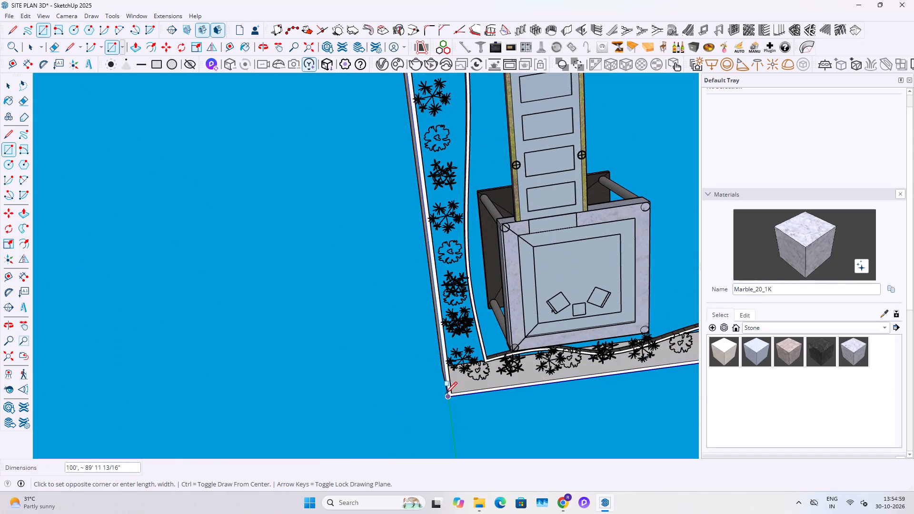
{"action": "left_click", "coordinate": [446, 395]}
{"action": "key", "text": "space"}
Extrude the new rectangular ground face under the site by 3" to form the base slab.
{"action": "left_click", "coordinate": [507, 284]}
{"action": "left_click", "coordinate": [499, 282]}
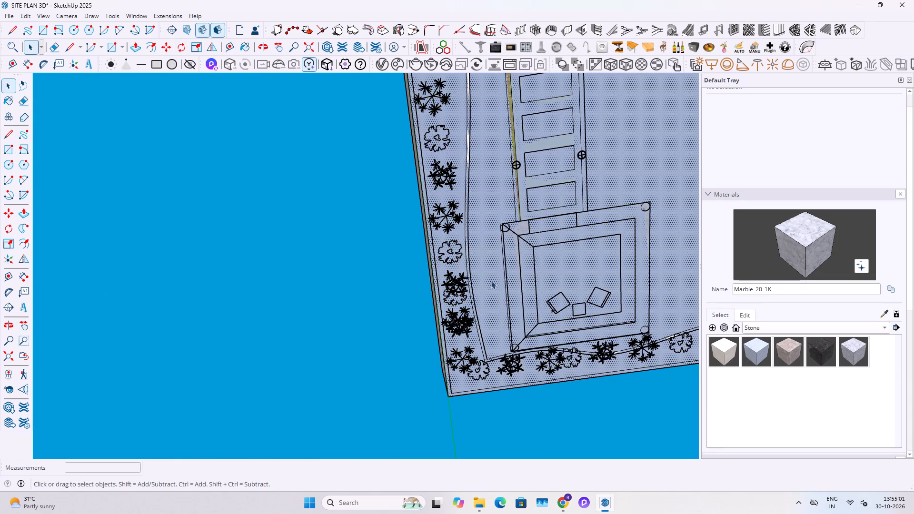
{"action": "left_click", "coordinate": [574, 237]}
{"action": "left_click", "coordinate": [561, 260]}
{"action": "left_click", "coordinate": [738, 139]}
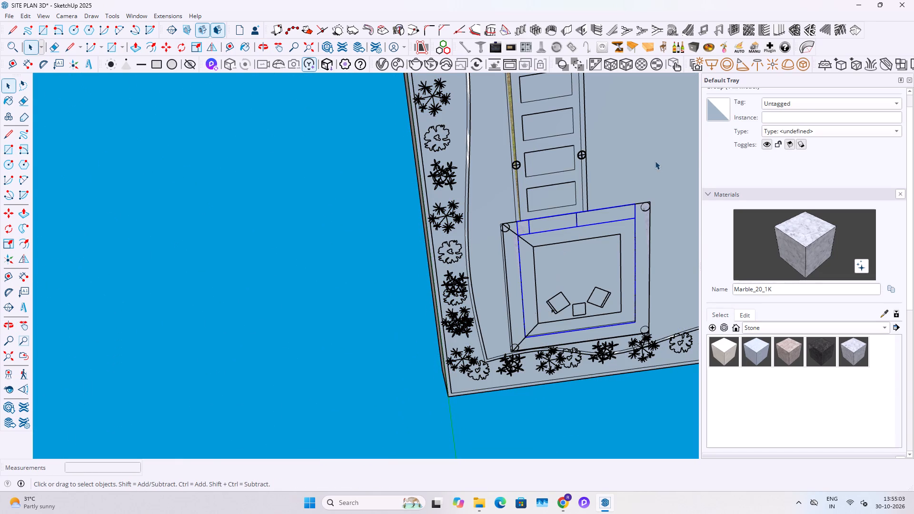
{"action": "left_click", "coordinate": [655, 161]}
{"action": "key", "text": "p"}
{"action": "left_click", "coordinate": [653, 162]}
{"action": "type", "text": "3\""}
{"action": "key", "text": "Return"}
{"action": "key", "text": "space"}
{"action": "scroll", "coordinate": [446, 233], "scroll_direction": "down", "scroll_amount": 8}
{"action": "middle_click_drag", "start_coordinate": [575, 197], "coordinate": [469, 360]}
{"action": "scroll", "coordinate": [390, 334], "scroll_direction": "down", "scroll_amount": 14}
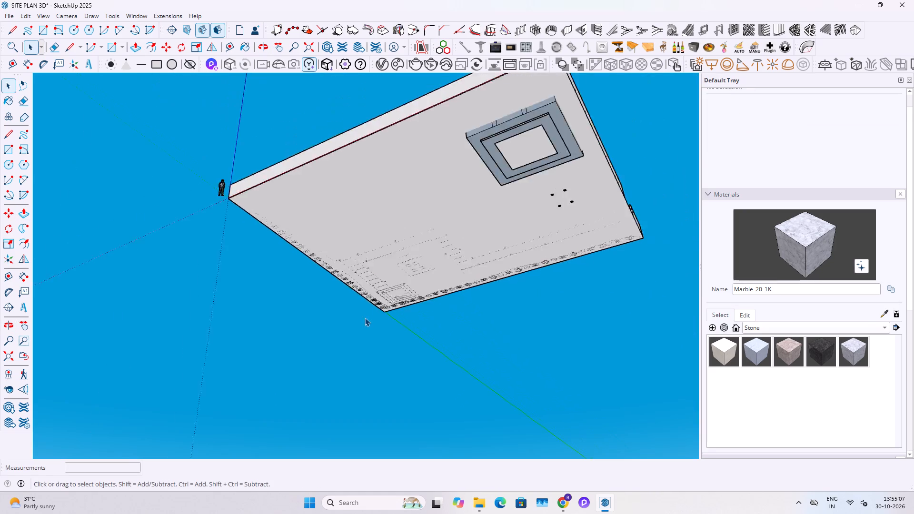
Select the large ground face around the paths together with its edges and make it a group.
{"action": "scroll", "coordinate": [365, 317], "scroll_direction": "down", "scroll_amount": 5}
{"action": "middle_click_drag", "start_coordinate": [477, 204], "coordinate": [467, 409]}
{"action": "scroll", "coordinate": [326, 236], "scroll_direction": "up", "scroll_amount": 9}
{"action": "middle_click_drag", "start_coordinate": [351, 329], "coordinate": [540, 414]}
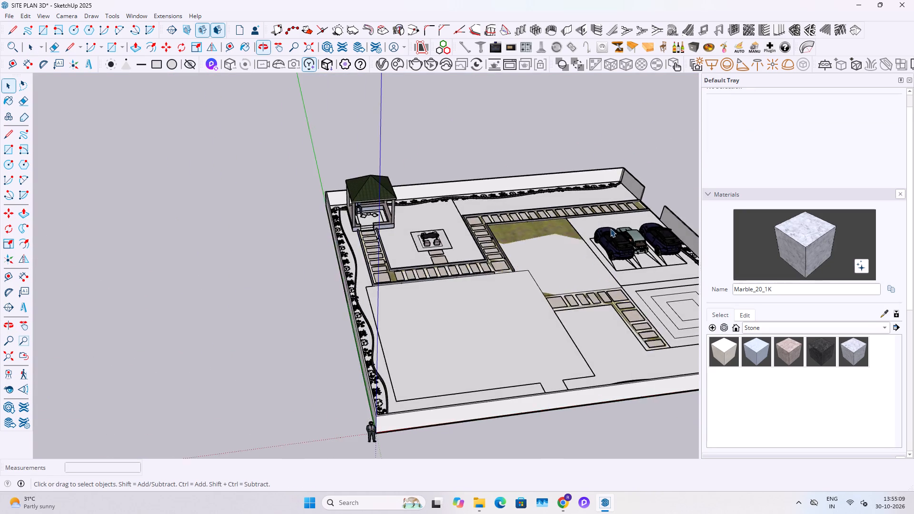
{"action": "scroll", "coordinate": [608, 227], "scroll_direction": "up", "scroll_amount": 4}
{"action": "left_click", "coordinate": [538, 270]}
{"action": "double_click", "coordinate": [509, 250]}
{"action": "right_click", "coordinate": [509, 250]}
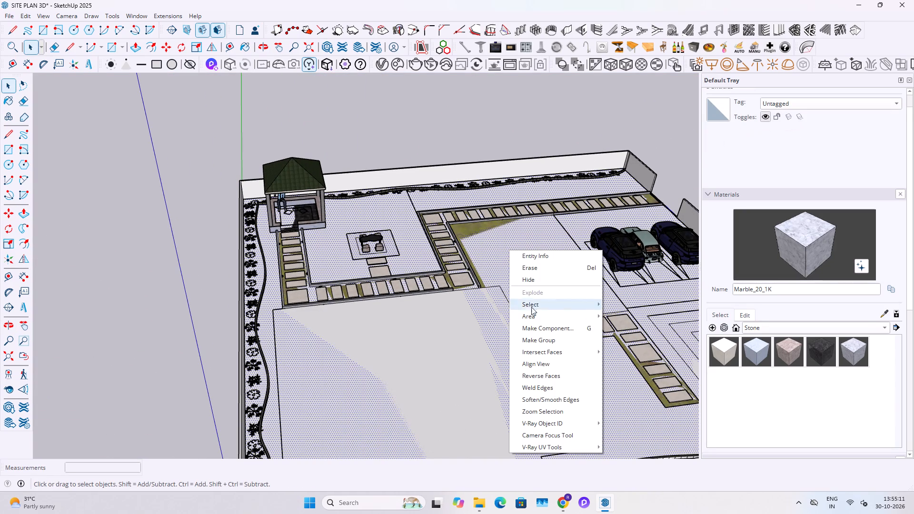
{"action": "left_click", "coordinate": [539, 338]}
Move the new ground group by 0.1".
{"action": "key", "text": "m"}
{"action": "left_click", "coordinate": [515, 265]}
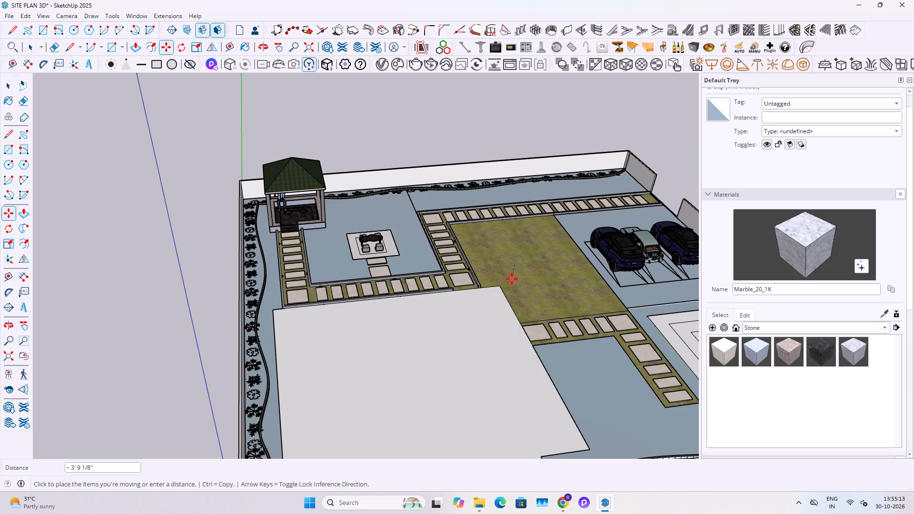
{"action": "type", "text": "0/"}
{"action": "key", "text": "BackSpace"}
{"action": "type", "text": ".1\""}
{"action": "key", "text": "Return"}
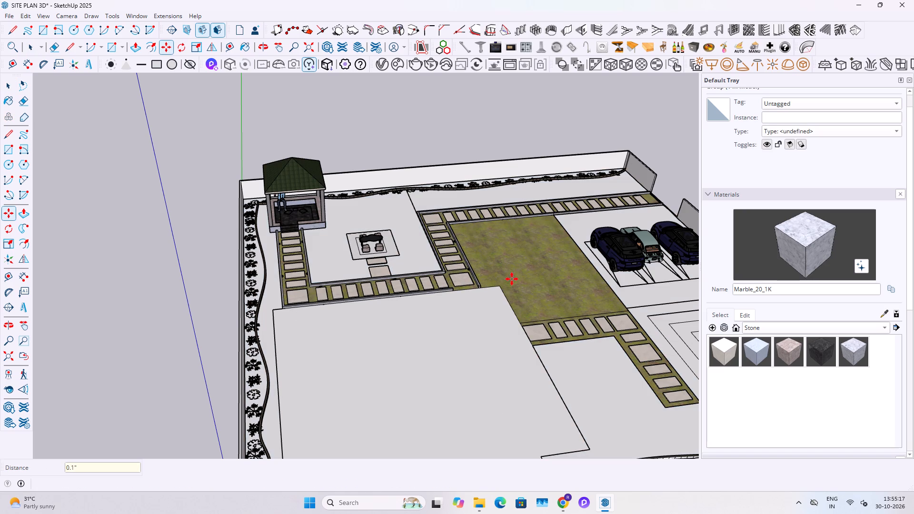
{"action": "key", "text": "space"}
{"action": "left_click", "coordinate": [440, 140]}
Save the SITE PLAN 3D model.
{"action": "middle_click_drag", "start_coordinate": [416, 219], "coordinate": [656, 307]}
{"action": "scroll", "coordinate": [368, 247], "scroll_direction": "up", "scroll_amount": 9}
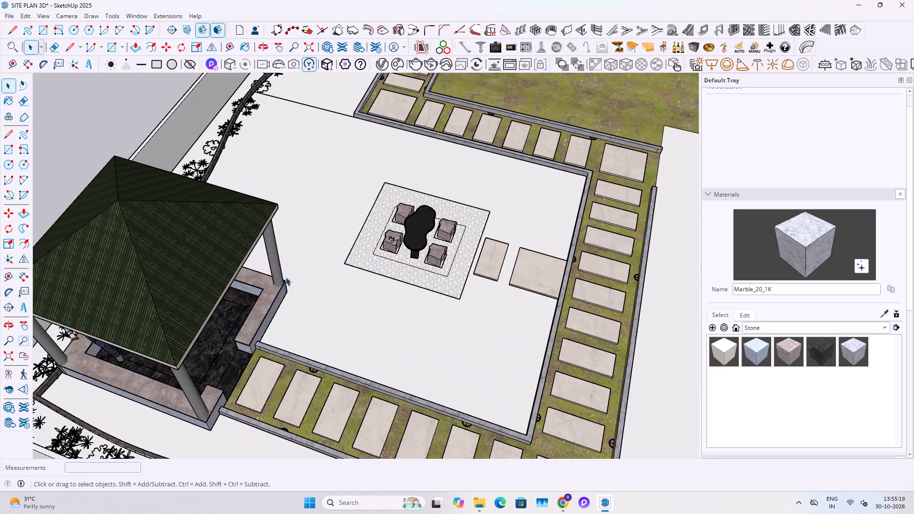
{"action": "middle_click_drag", "start_coordinate": [459, 239], "coordinate": [173, 232]}
{"action": "scroll", "coordinate": [473, 376], "scroll_direction": "up", "scroll_amount": 5}
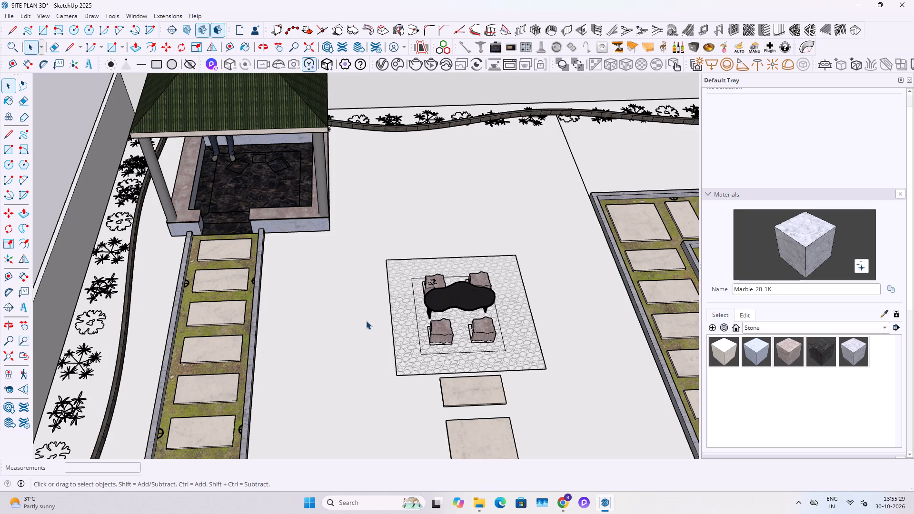
{"action": "scroll", "coordinate": [374, 308], "scroll_direction": "down", "scroll_amount": 12}
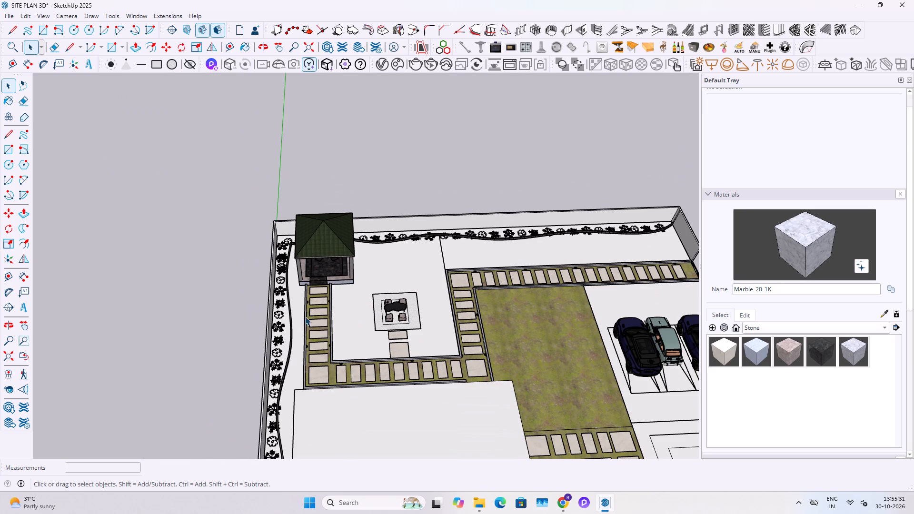
{"action": "key", "text": "Escape"}
{"action": "key", "text": "Escape"}
{"action": "key", "text": "Escape"}
{"action": "key", "text": "Escape"}
{"action": "key", "text": "ctrl+s"}
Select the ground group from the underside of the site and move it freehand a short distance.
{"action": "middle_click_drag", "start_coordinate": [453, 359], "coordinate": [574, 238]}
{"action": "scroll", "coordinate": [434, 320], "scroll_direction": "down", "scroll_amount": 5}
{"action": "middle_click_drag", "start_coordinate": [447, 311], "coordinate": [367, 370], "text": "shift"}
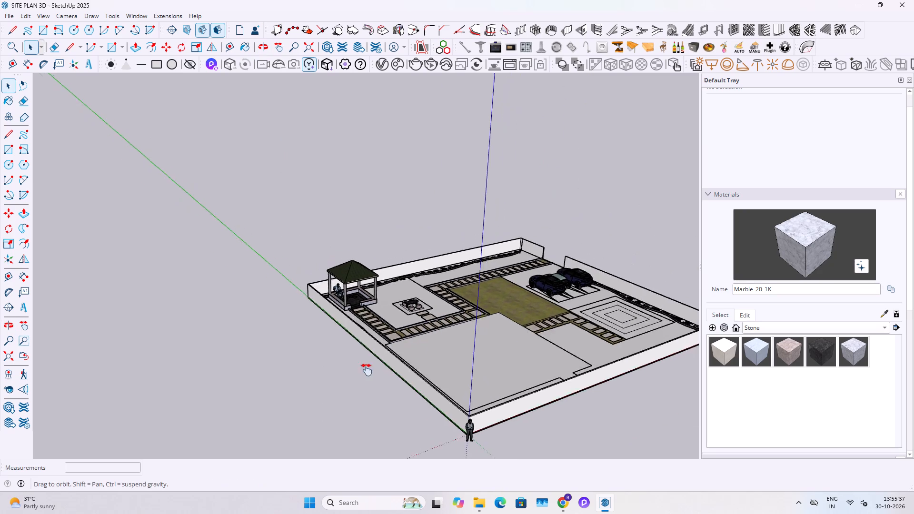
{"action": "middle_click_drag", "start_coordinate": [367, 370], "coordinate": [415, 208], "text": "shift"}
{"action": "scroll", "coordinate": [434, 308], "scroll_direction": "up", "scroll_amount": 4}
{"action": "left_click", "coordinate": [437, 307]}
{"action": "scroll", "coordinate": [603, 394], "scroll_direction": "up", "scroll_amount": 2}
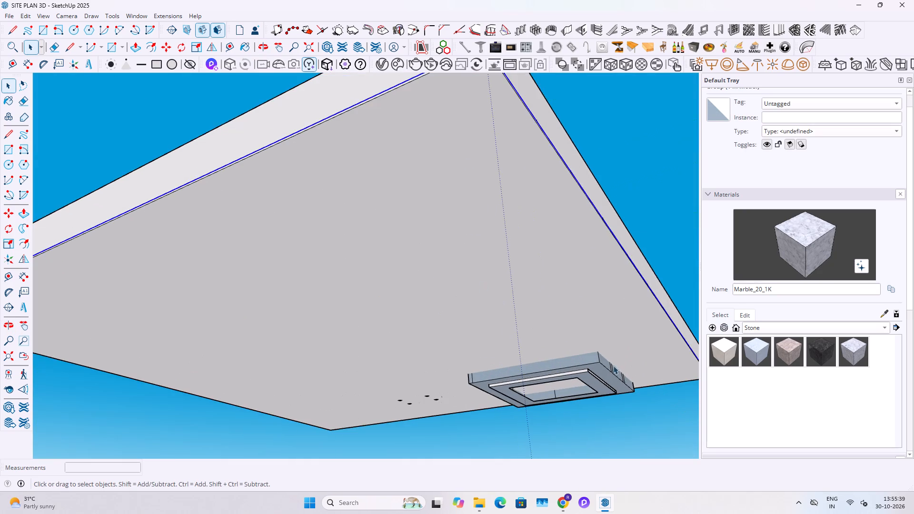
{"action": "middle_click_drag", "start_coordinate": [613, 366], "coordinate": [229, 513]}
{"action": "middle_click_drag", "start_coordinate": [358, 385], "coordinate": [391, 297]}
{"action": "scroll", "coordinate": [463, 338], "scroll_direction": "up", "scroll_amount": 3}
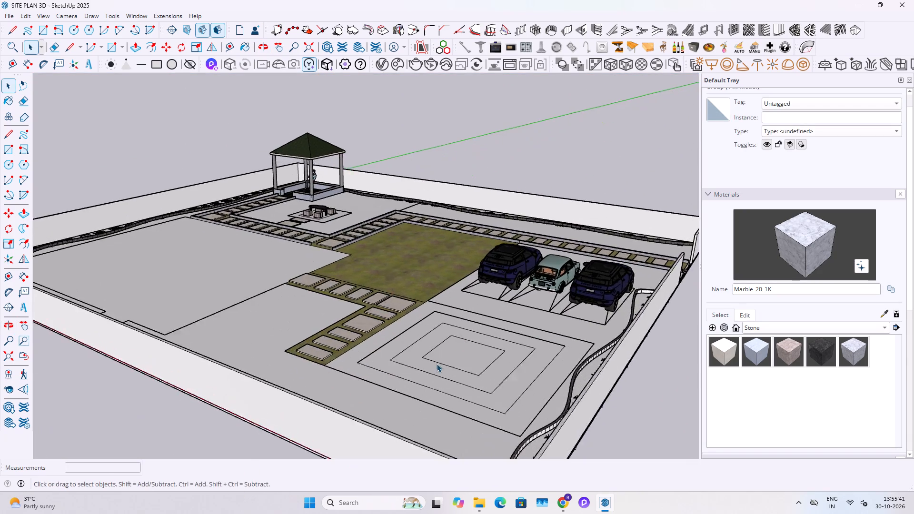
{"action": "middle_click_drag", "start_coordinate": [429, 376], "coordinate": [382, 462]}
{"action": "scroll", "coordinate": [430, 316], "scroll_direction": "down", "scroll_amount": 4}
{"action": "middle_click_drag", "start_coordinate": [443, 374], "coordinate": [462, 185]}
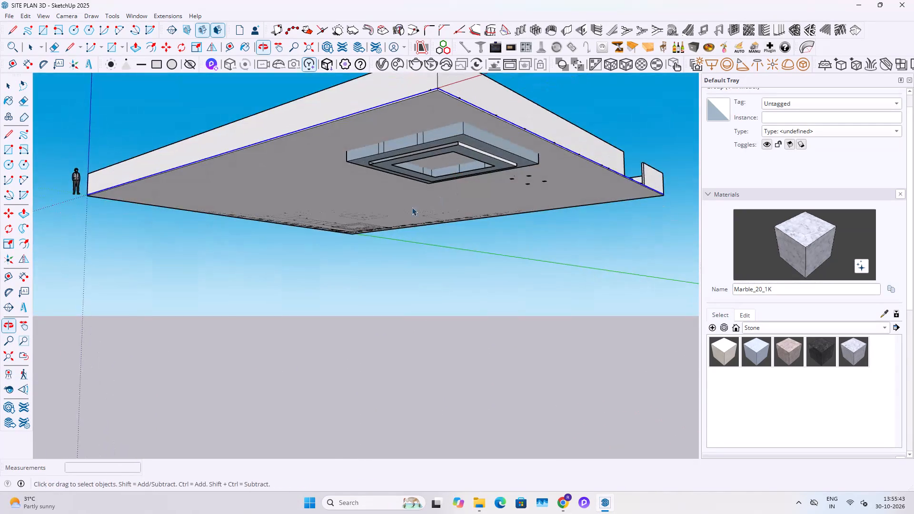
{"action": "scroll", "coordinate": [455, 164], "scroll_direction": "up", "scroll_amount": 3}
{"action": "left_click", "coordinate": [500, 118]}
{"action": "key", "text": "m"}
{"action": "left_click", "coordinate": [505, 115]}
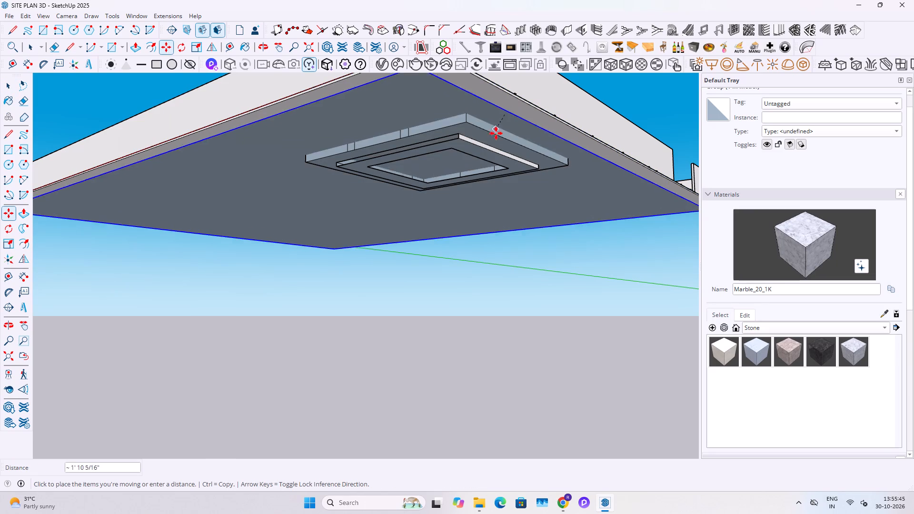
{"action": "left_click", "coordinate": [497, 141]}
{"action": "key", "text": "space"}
Cut the selected ground group out of the model.
{"action": "middle_click_drag", "start_coordinate": [501, 139], "coordinate": [422, 160]}
{"action": "key", "text": "ctrl+x"}
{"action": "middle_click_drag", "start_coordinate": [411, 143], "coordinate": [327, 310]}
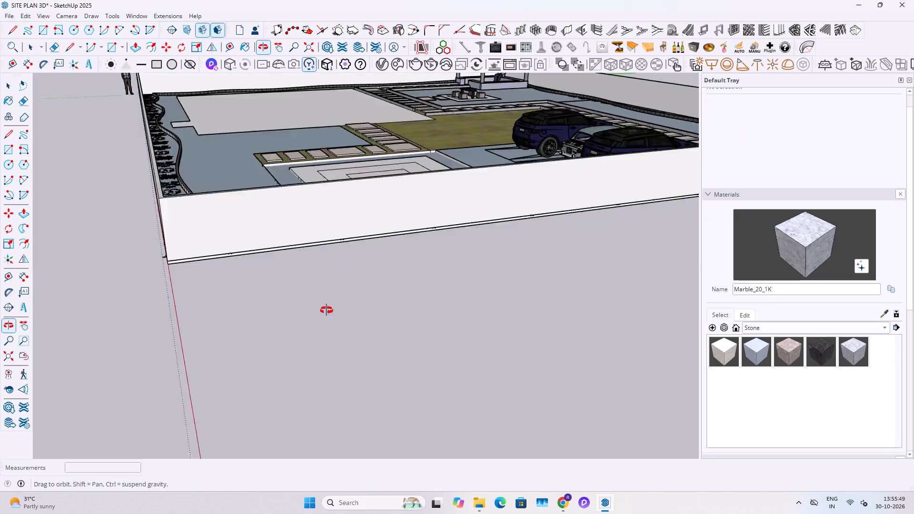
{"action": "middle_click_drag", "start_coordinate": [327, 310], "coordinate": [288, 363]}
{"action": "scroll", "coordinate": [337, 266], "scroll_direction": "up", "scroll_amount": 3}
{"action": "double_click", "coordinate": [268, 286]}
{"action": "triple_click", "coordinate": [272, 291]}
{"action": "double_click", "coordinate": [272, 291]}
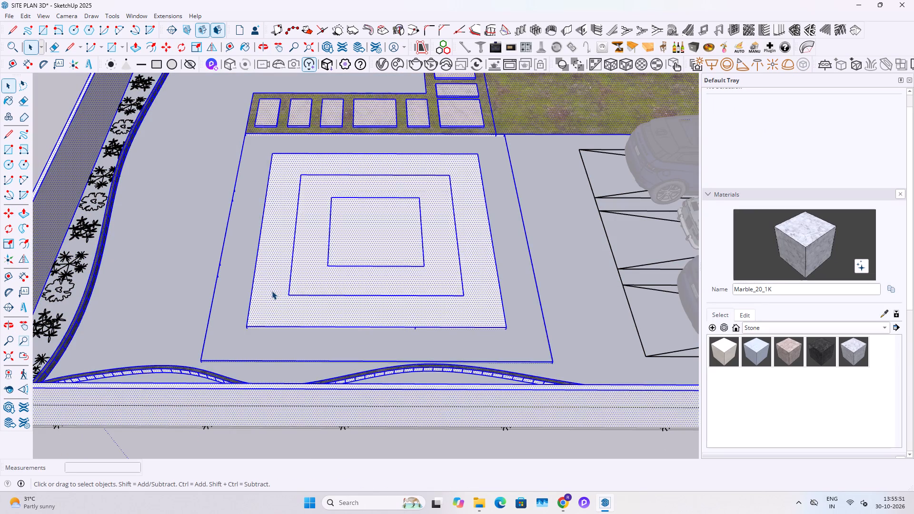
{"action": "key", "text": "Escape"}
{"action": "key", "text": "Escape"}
Sample the Soil_04_1K material from the central lawn and paint the large surrounding ground face with it.
{"action": "scroll", "coordinate": [309, 275], "scroll_direction": "down", "scroll_amount": 12}
{"action": "middle_click_drag", "start_coordinate": [385, 245], "coordinate": [319, 340]}
{"action": "scroll", "coordinate": [330, 330], "scroll_direction": "down", "scroll_amount": 7}
{"action": "middle_click_drag", "start_coordinate": [341, 276], "coordinate": [518, 88], "text": "shift"}
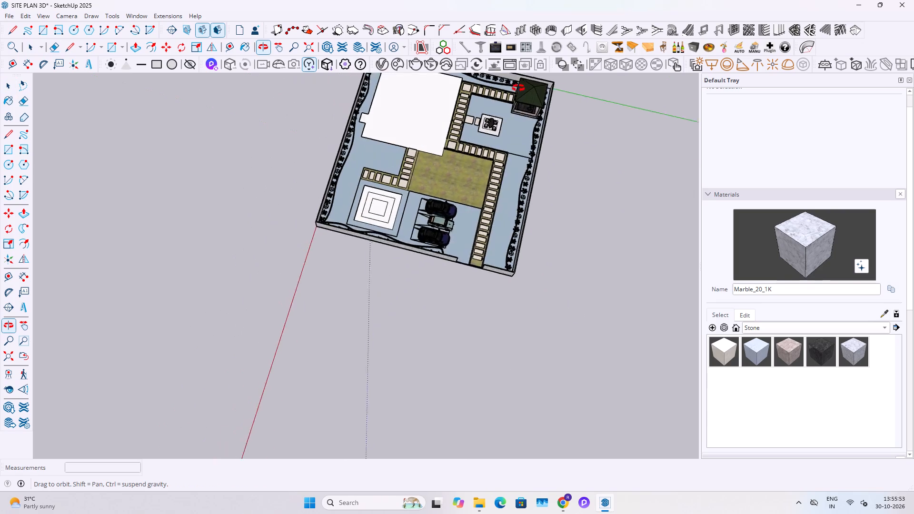
{"action": "middle_click_drag", "start_coordinate": [518, 88], "coordinate": [725, 0], "text": "shift"}
{"action": "scroll", "coordinate": [385, 183], "scroll_direction": "up", "scroll_amount": 10}
{"action": "middle_click_drag", "start_coordinate": [267, 199], "coordinate": [464, 341], "text": "shift"}
{"action": "scroll", "coordinate": [455, 346], "scroll_direction": "down", "scroll_amount": 6}
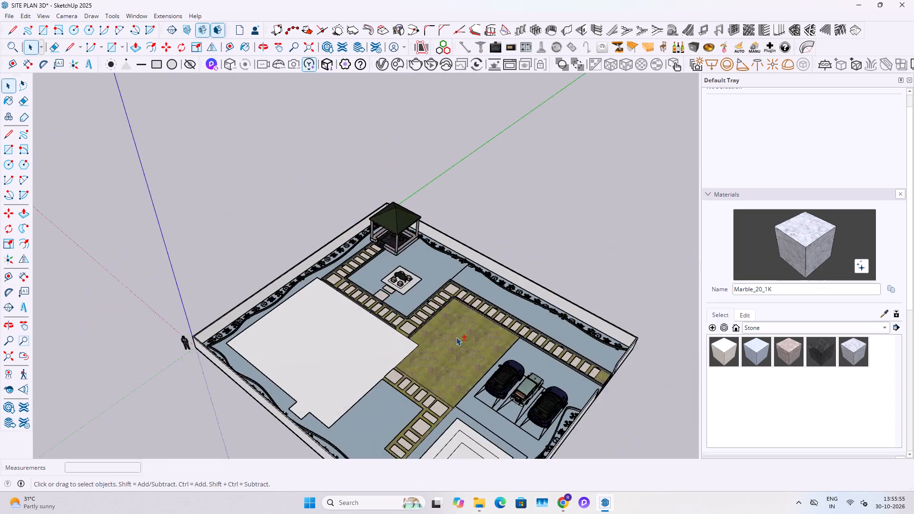
{"action": "middle_click_drag", "start_coordinate": [452, 314], "coordinate": [594, 395], "text": "shift"}
{"action": "scroll", "coordinate": [594, 395], "scroll_direction": "up", "scroll_amount": 4}
{"action": "middle_click_drag", "start_coordinate": [563, 387], "coordinate": [539, 376], "text": "shift"}
{"action": "scroll", "coordinate": [515, 376], "scroll_direction": "down", "scroll_amount": 3}
{"action": "middle_click_drag", "start_coordinate": [419, 371], "coordinate": [487, 377]}
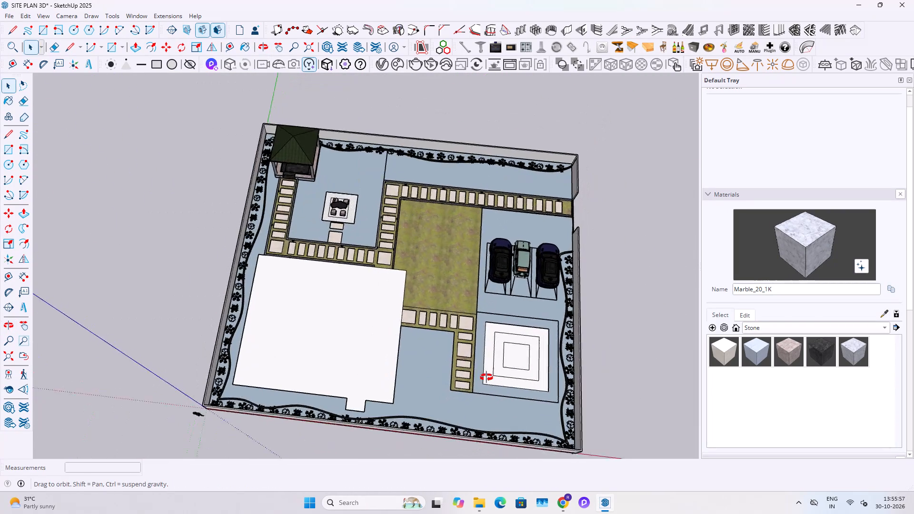
{"action": "middle_click_drag", "start_coordinate": [487, 377], "coordinate": [477, 398]}
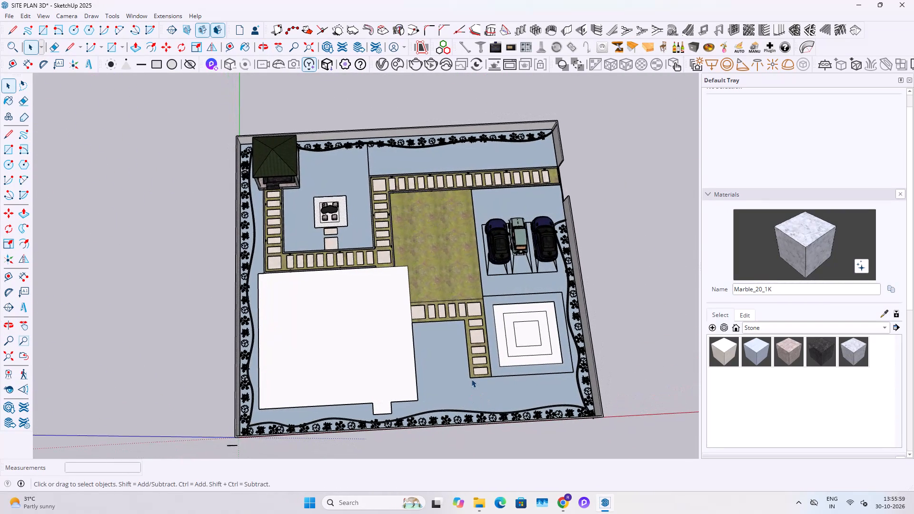
{"action": "scroll", "coordinate": [471, 379], "scroll_direction": "up", "scroll_amount": 1}
{"action": "middle_click_drag", "start_coordinate": [492, 362], "coordinate": [478, 387]}
{"action": "double_click", "coordinate": [448, 388]}
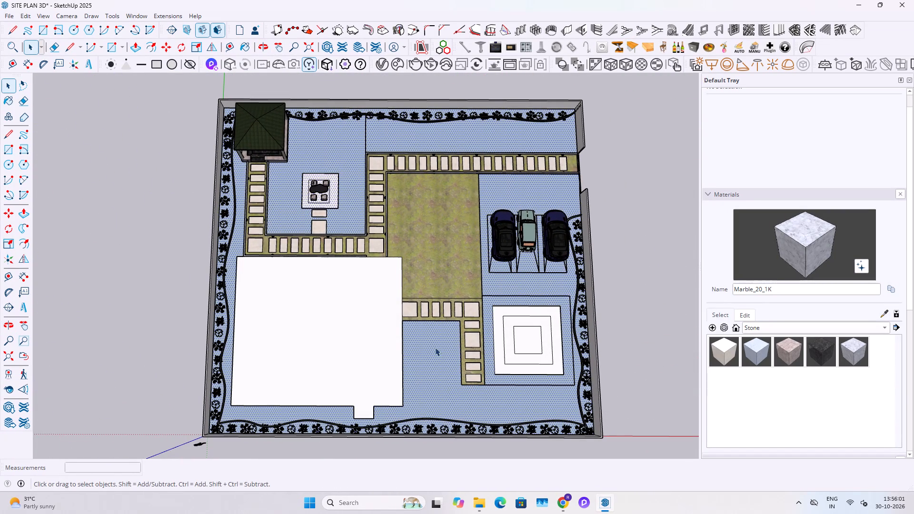
{"action": "left_click", "coordinate": [884, 313]}
{"action": "left_click", "coordinate": [407, 223]}
{"action": "left_click", "coordinate": [499, 185]}
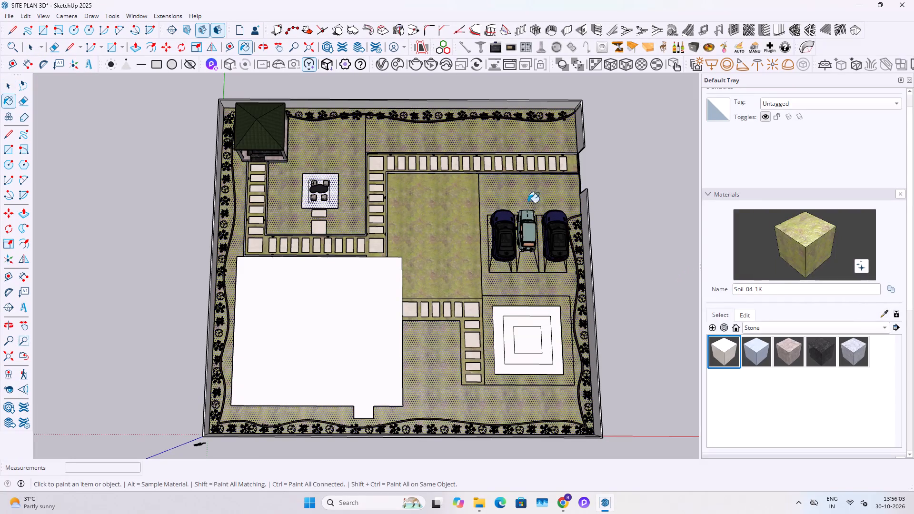
{"action": "key", "text": "space"}
{"action": "key", "text": "space"}
{"action": "key", "text": "Escape"}
{"action": "left_click", "coordinate": [634, 257]}
Capture a rectangular screenshot of the whole site model seen from above.
{"action": "scroll", "coordinate": [514, 266], "scroll_direction": "up", "scroll_amount": 1}
{"action": "middle_click", "coordinate": [514, 266], "text": "shift"}
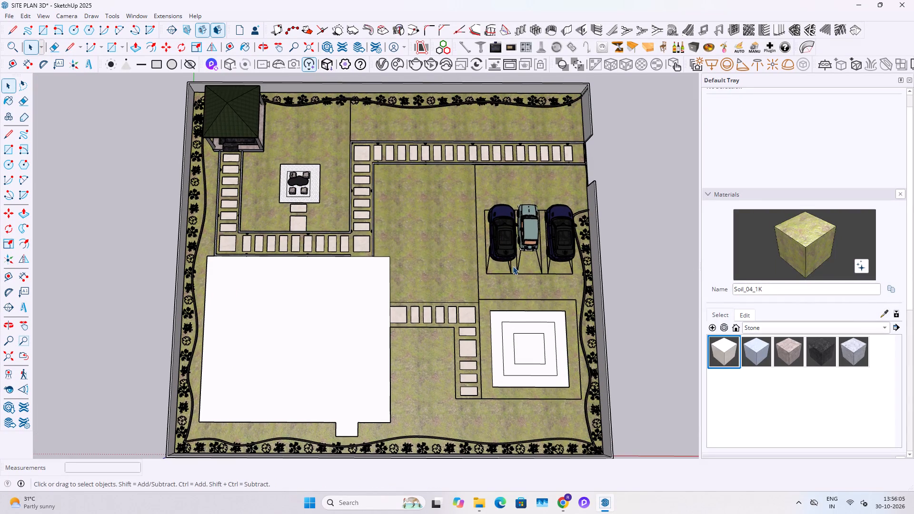
{"action": "scroll", "coordinate": [513, 266], "scroll_direction": "down", "scroll_amount": 1}
{"action": "middle_click_drag", "start_coordinate": [507, 272], "coordinate": [506, 284]}
{"action": "scroll", "coordinate": [503, 292], "scroll_direction": "up", "scroll_amount": 1}
{"action": "middle_click_drag", "start_coordinate": [499, 300], "coordinate": [520, 291]}
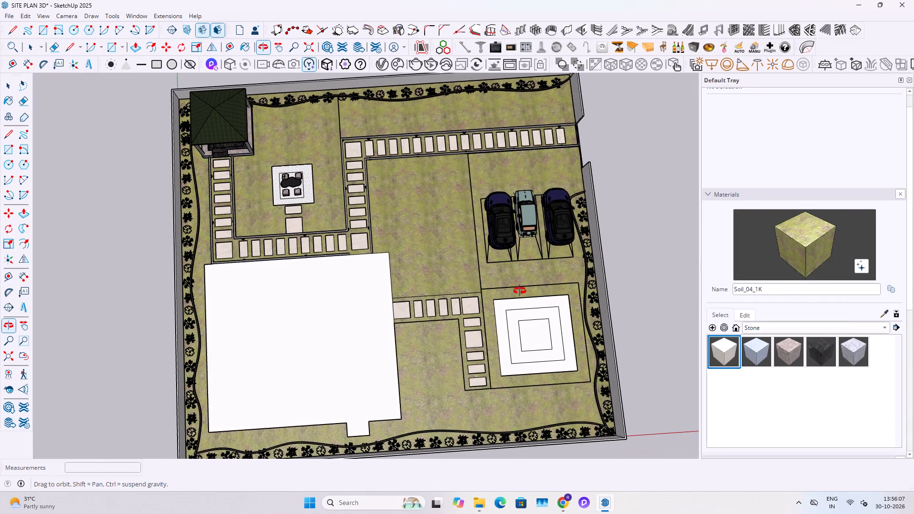
{"action": "middle_click_drag", "start_coordinate": [520, 291], "coordinate": [511, 277]}
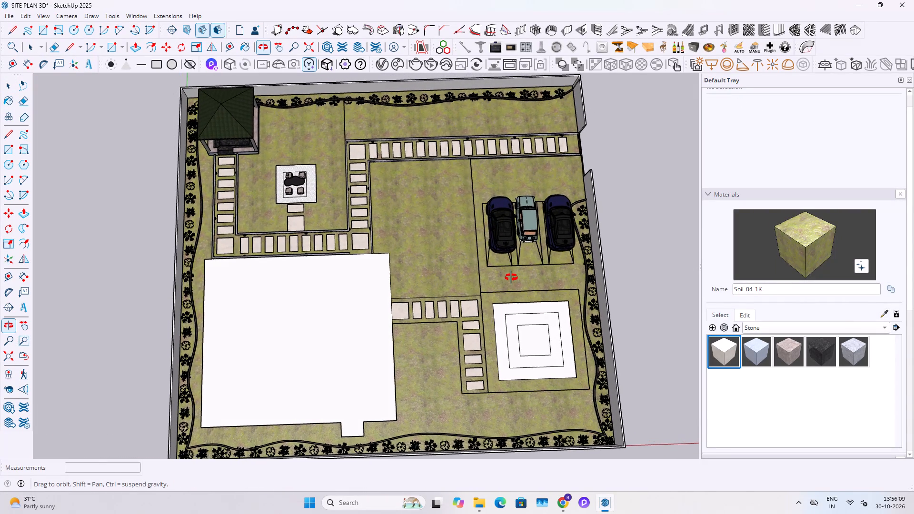
{"action": "middle_click_drag", "start_coordinate": [511, 277], "coordinate": [507, 276]}
{"action": "left_click", "coordinate": [11, 17]}
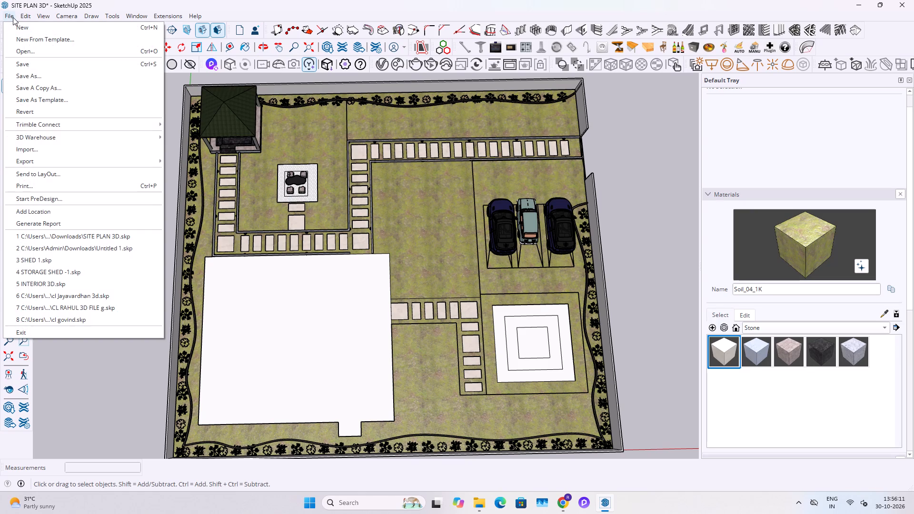
{"action": "key", "text": "Escape"}
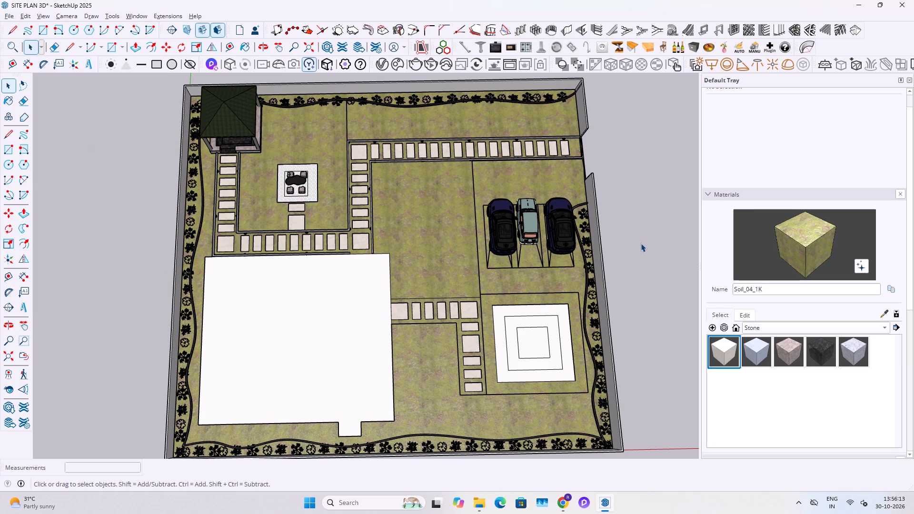
{"action": "key", "text": "Print"}
{"action": "key", "text": "Delete"}
{"action": "left_click_drag", "start_coordinate": [169, 79], "coordinate": [541, 385]}
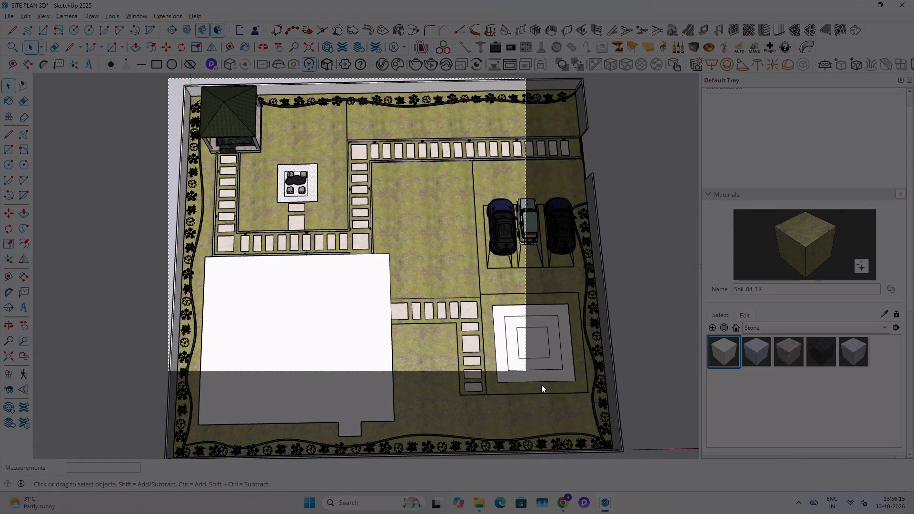
{"action": "left_click_drag", "start_coordinate": [541, 385], "coordinate": [619, 462]}
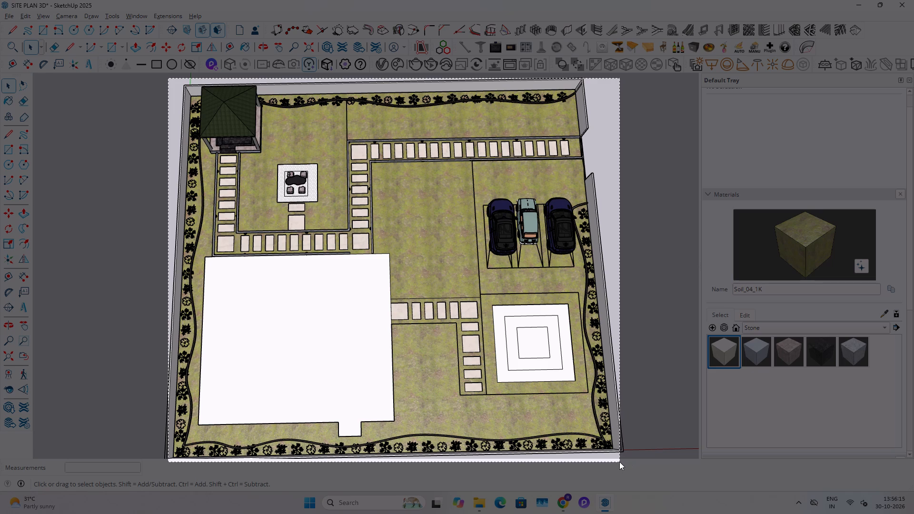
{"action": "left_click_drag", "start_coordinate": [619, 462], "coordinate": [624, 461]}
Open the captured site screenshot in Snipping Tool for viewing and close it again.
{"action": "left_click", "coordinate": [787, 403]}
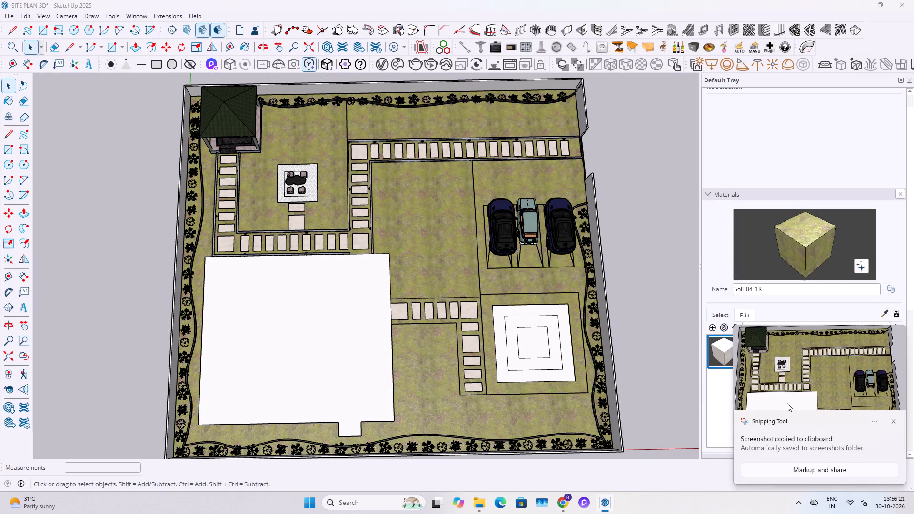
{"action": "key", "text": "Escape"}
{"action": "key", "text": "Escape"}
{"action": "key", "text": "Escape"}
{"action": "left_click", "coordinate": [695, 10]}
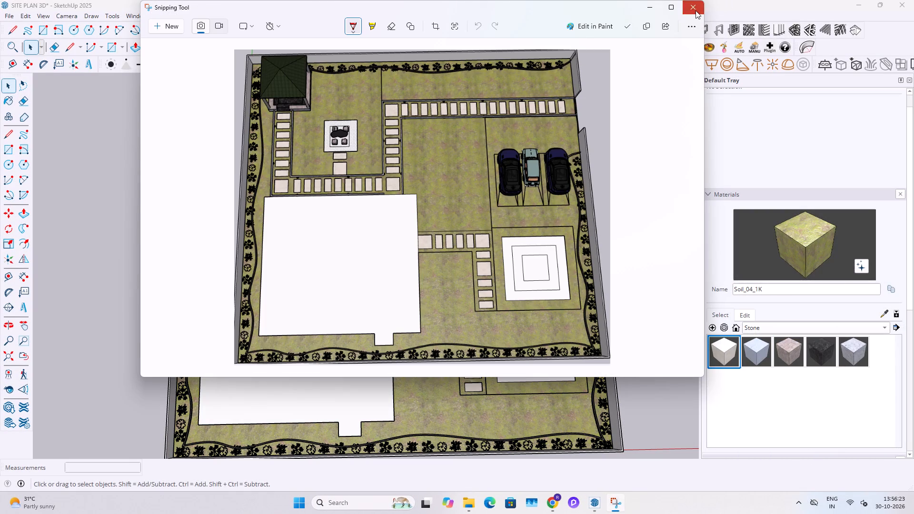
Capture a rectangular screenshot of the whole site model in an angled bird's-eye view.
{"action": "scroll", "coordinate": [547, 327], "scroll_direction": "down", "scroll_amount": 3}
{"action": "middle_click_drag", "start_coordinate": [538, 323], "coordinate": [416, 164]}
{"action": "middle_click_drag", "start_coordinate": [493, 358], "coordinate": [424, 299]}
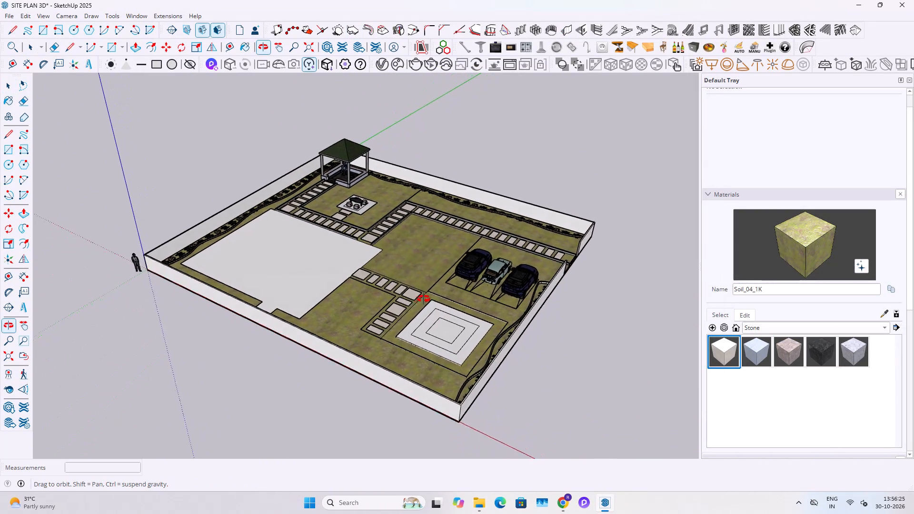
{"action": "middle_click_drag", "start_coordinate": [424, 299], "coordinate": [411, 307]}
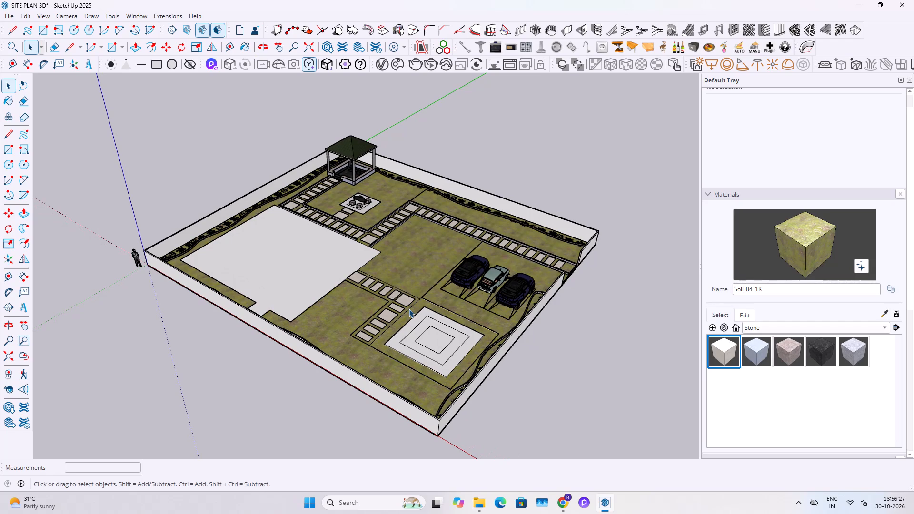
{"action": "key", "text": "Print"}
{"action": "left_click", "coordinate": [156, 114]}
{"action": "left_click", "coordinate": [151, 116]}
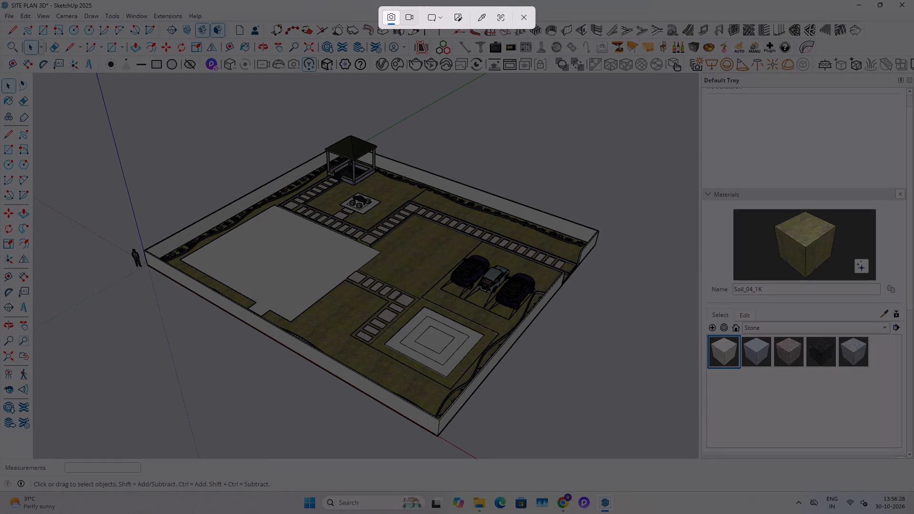
{"action": "left_click_drag", "start_coordinate": [102, 103], "coordinate": [623, 445]}
{"action": "key", "text": "Escape"}
{"action": "key", "text": "Escape"}
{"action": "left_click", "coordinate": [571, 418]}
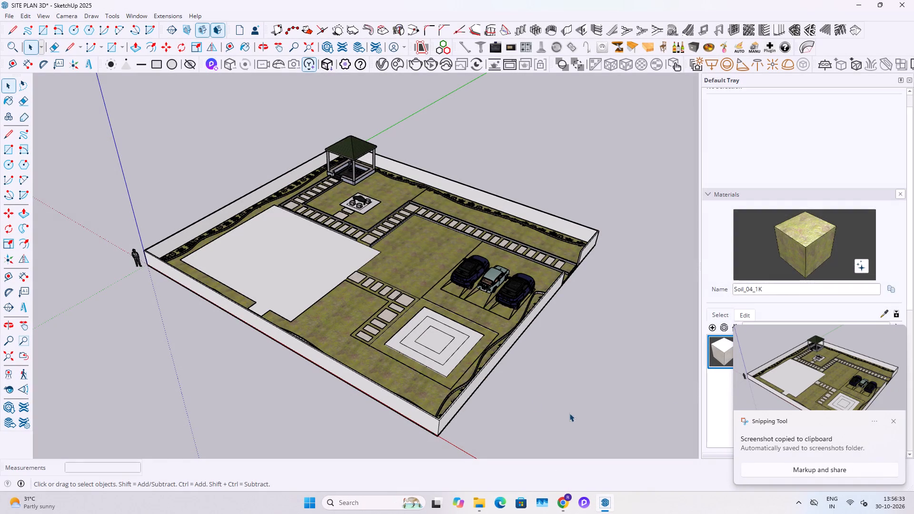
Select the site plan.dwg component near the blank house footprint.
{"action": "scroll", "coordinate": [442, 326], "scroll_direction": "up", "scroll_amount": 9}
{"action": "left_click", "coordinate": [378, 331]}
{"action": "middle_click_drag", "start_coordinate": [241, 269], "coordinate": [442, 350], "text": "shift"}
{"action": "middle_click_drag", "start_coordinate": [558, 402], "coordinate": [545, 401], "text": "shift"}
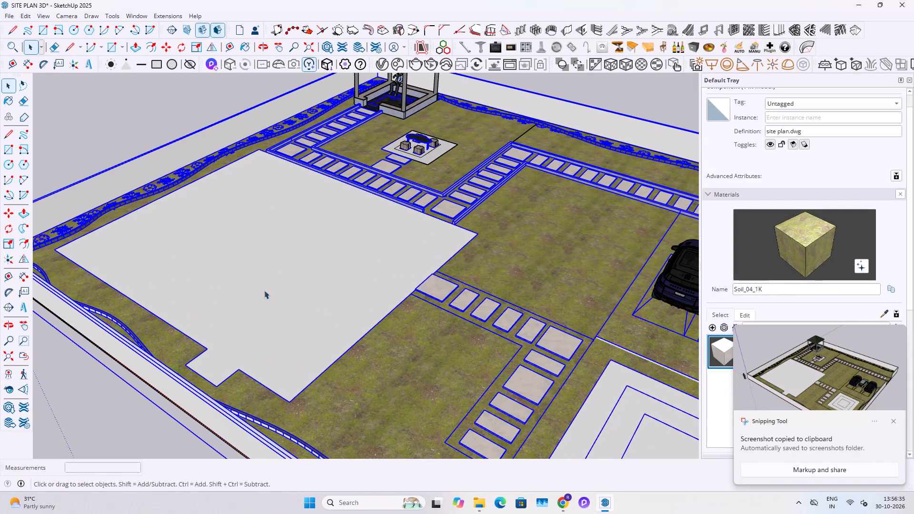
{"action": "middle_click", "coordinate": [264, 290]}
{"action": "scroll", "coordinate": [296, 326], "scroll_direction": "up", "scroll_amount": 1, "text": "shift"}
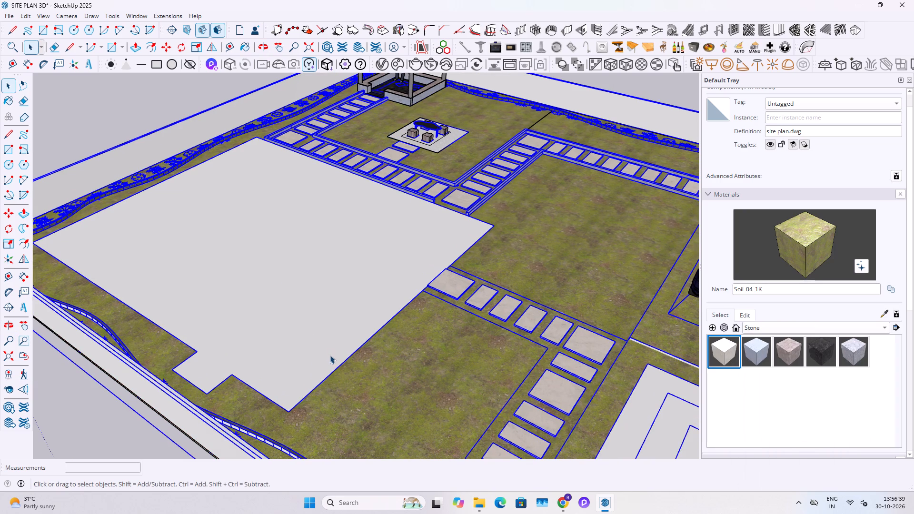
{"action": "key", "text": "space"}
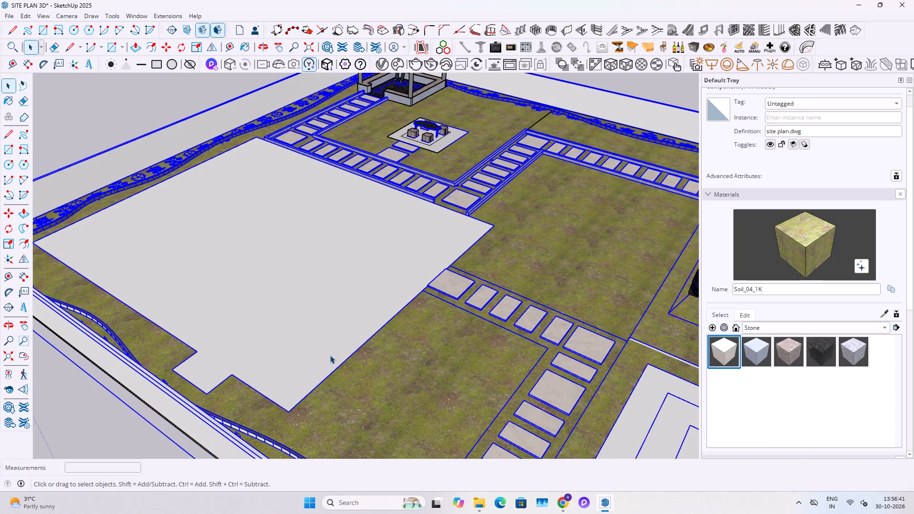